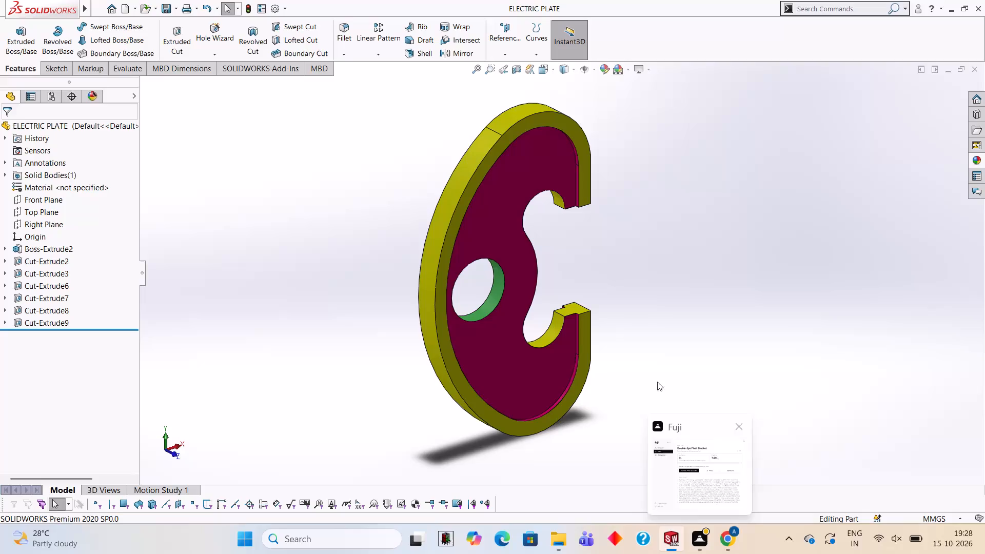
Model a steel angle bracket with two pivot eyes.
Close the ELECTRIC PLATE part and create a new part document.
click(978, 65)
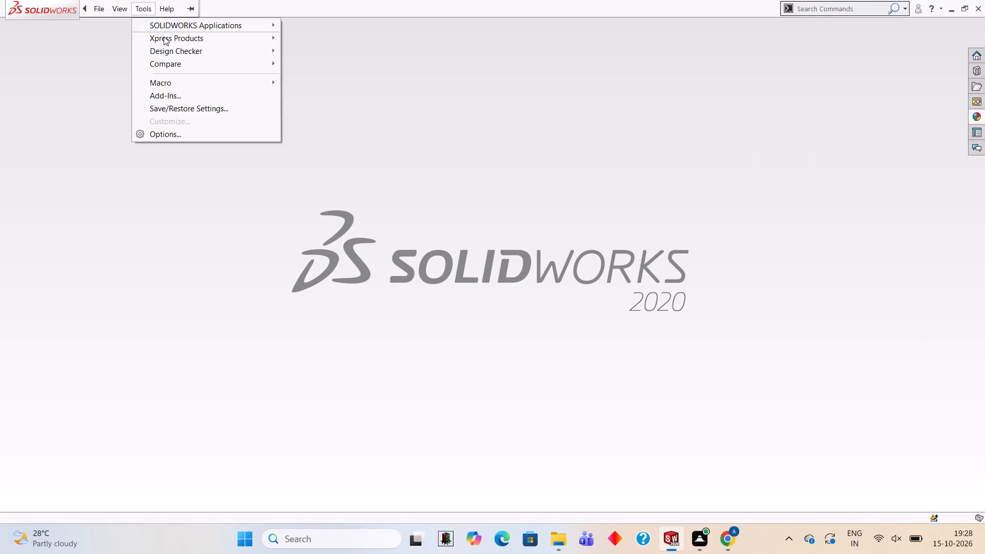
click(401, 156)
click(123, 15)
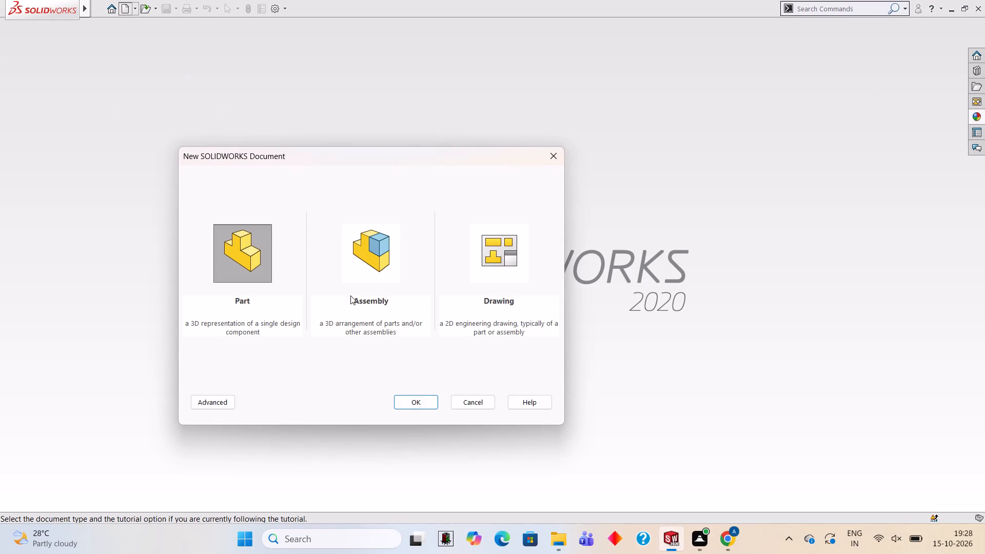
click(431, 404)
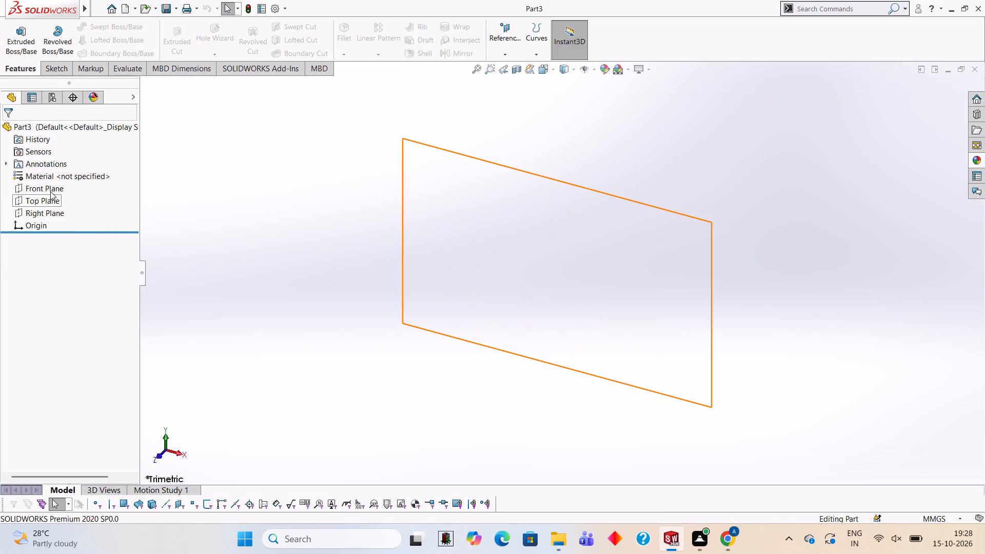
On the Front Plane, sketch a closed rectangle from lines, 140 mm wide and 85 mm high, with its upper-left corner at the origin.
click(50, 191)
click(60, 176)
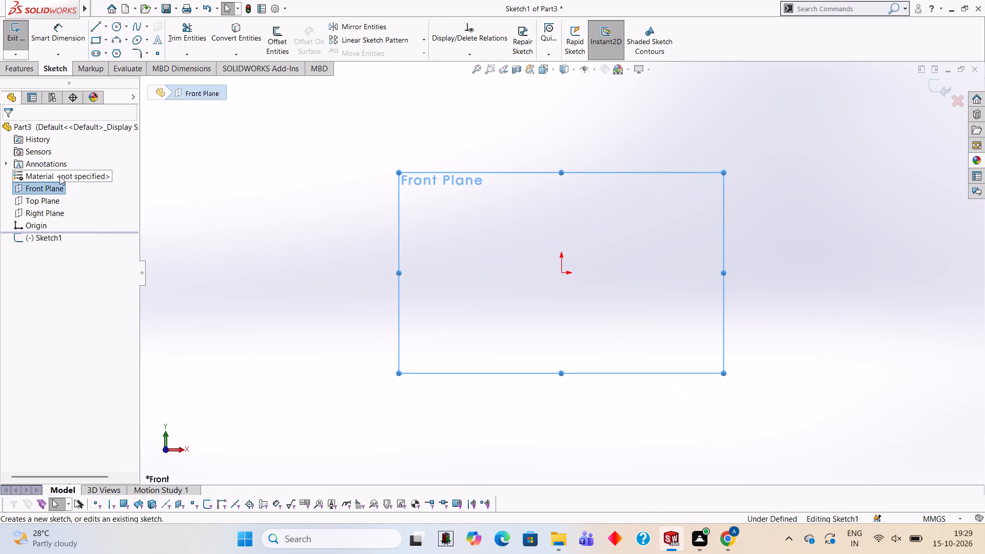
click(468, 279)
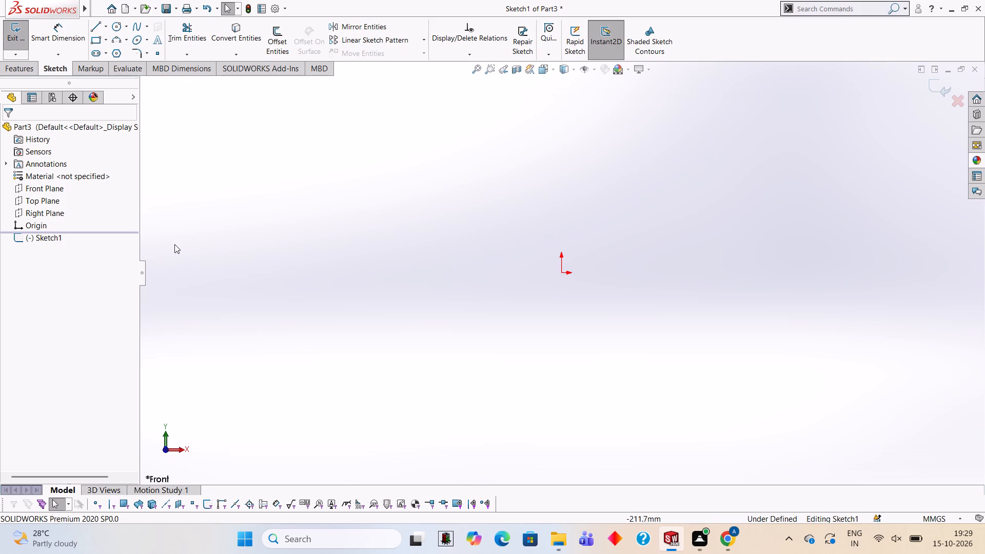
click(98, 31)
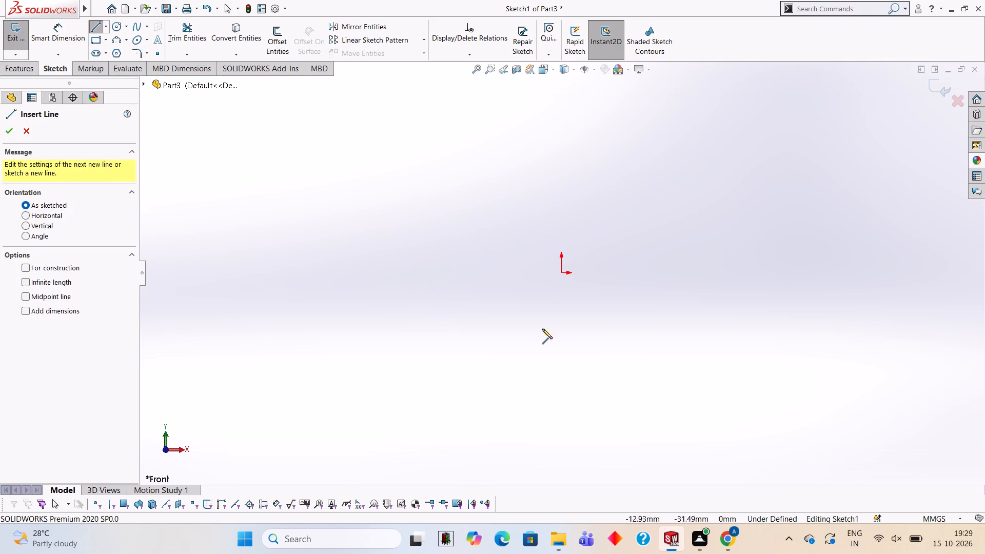
click(559, 272)
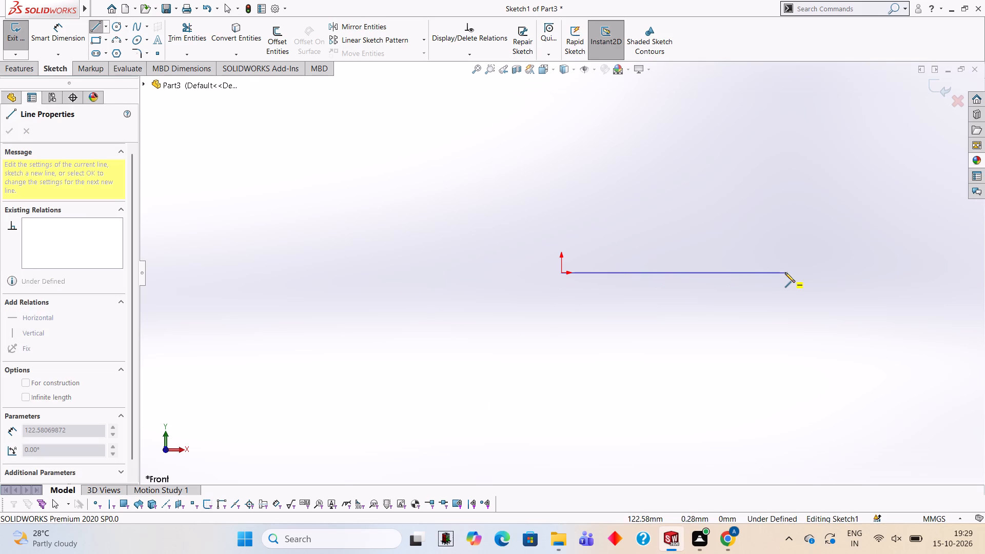
text(140)
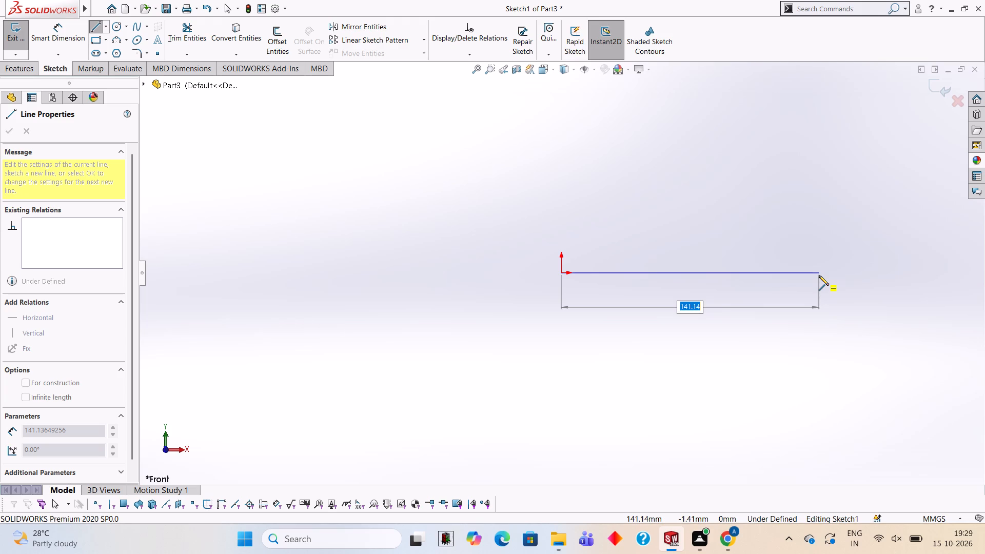
text(140)
key(Return)
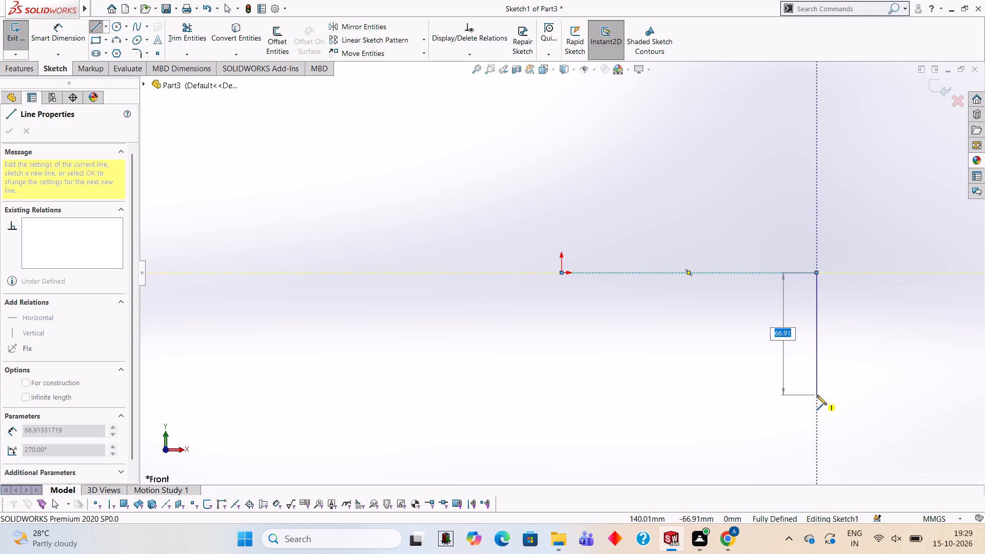
text(85)
key(Return)
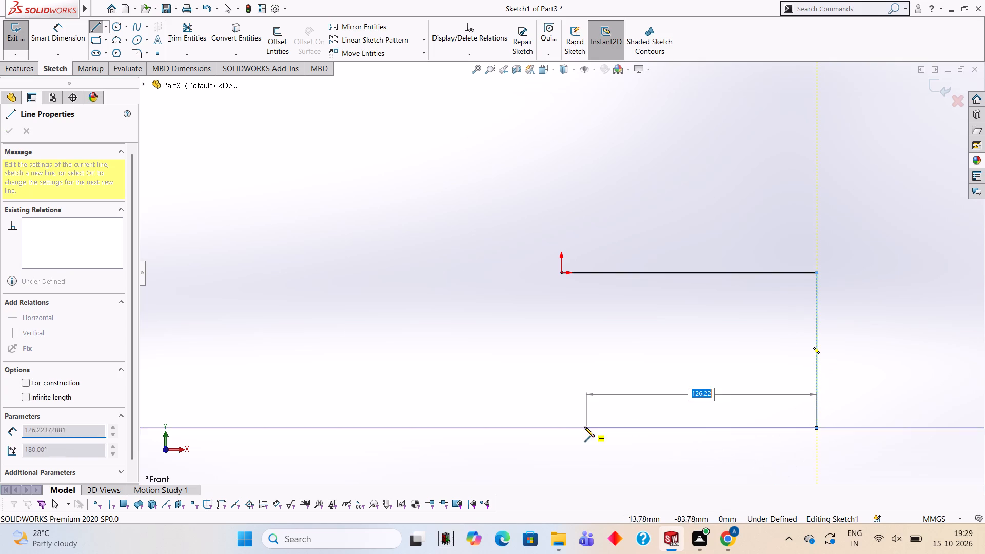
text(140)
key(Return)
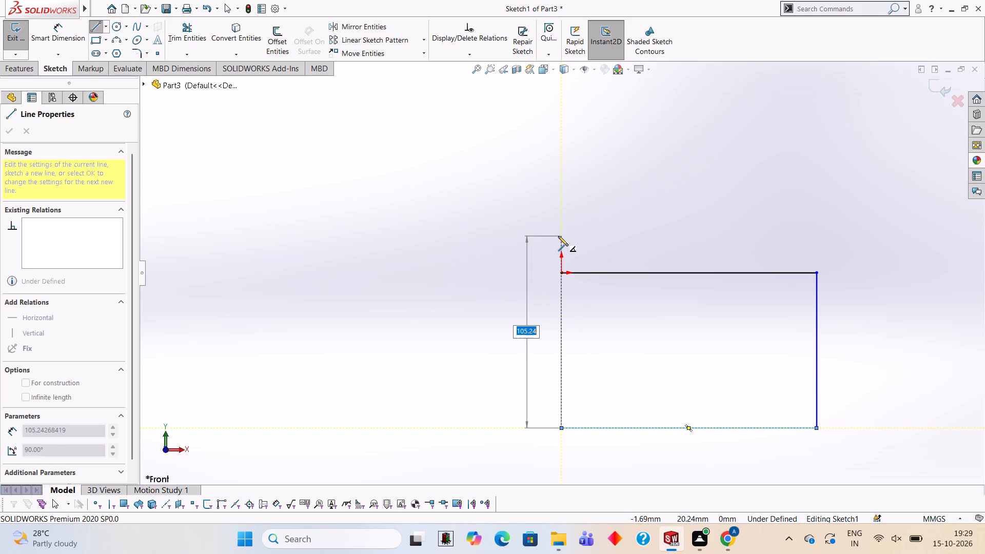
key(8)
key(5)
key(Return)
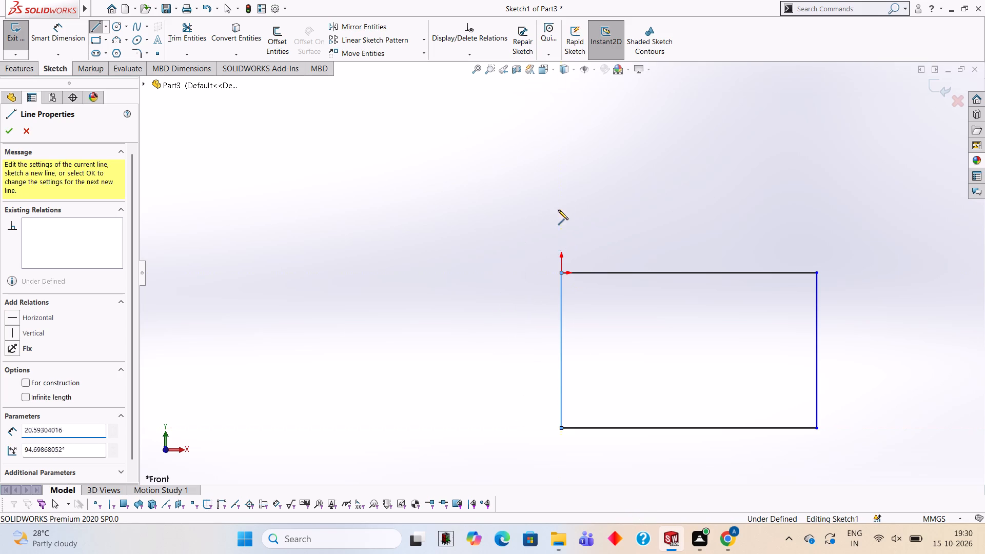
scroll(656, 264, up, 4)
key(Escape)
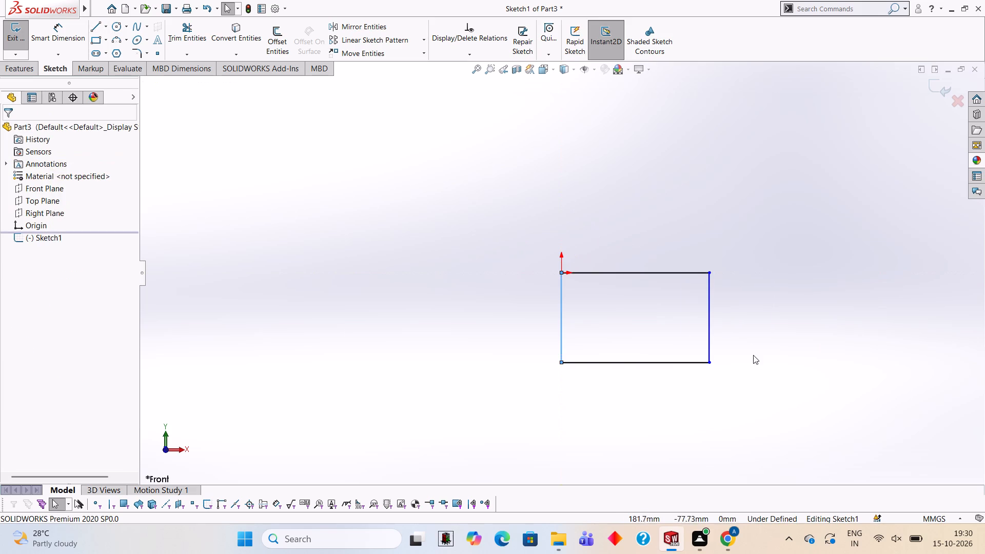
Extrude the rectangle 18 mm as a blind boss.
scroll(754, 355, up, 1)
scroll(751, 346, down, 2)
click(10, 68)
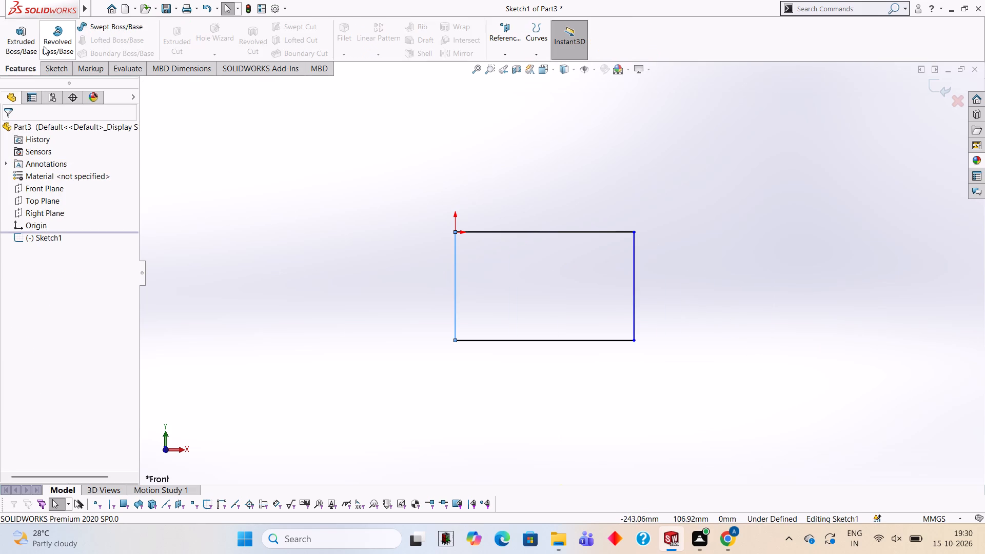
click(30, 42)
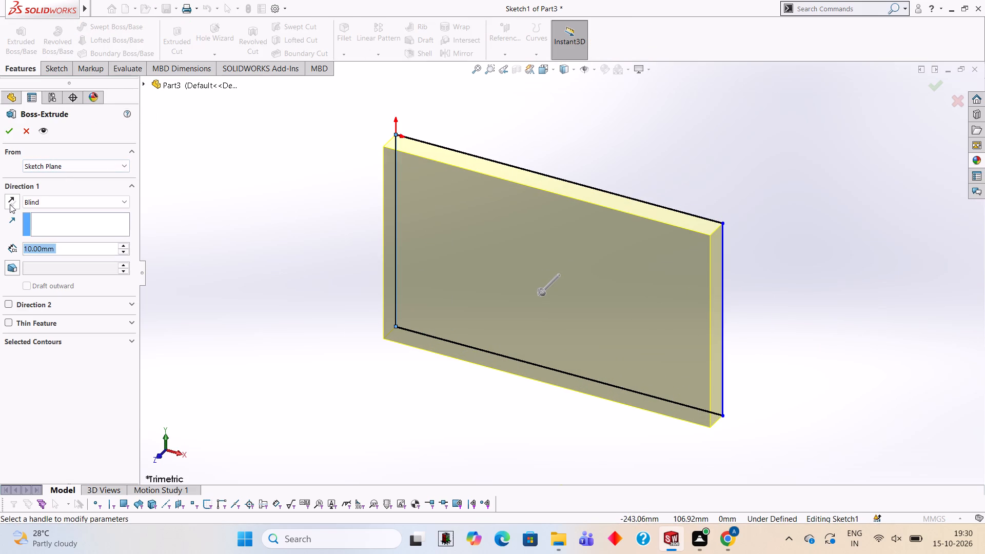
text(18)
key(Return)
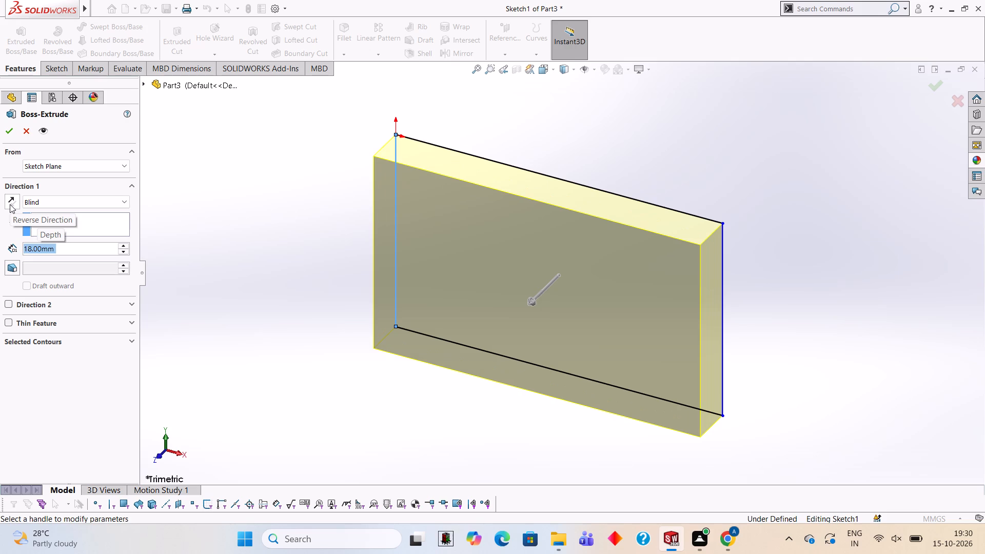
click(10, 126)
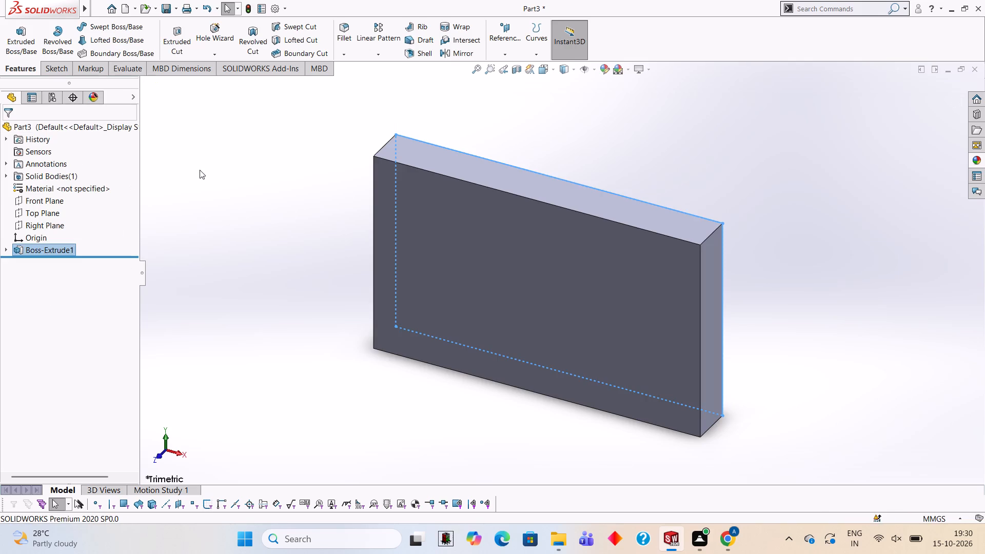
click(200, 170)
Start a sketch on the block's narrow 18 mm wide end face at the origin.
scroll(351, 308, up, 2)
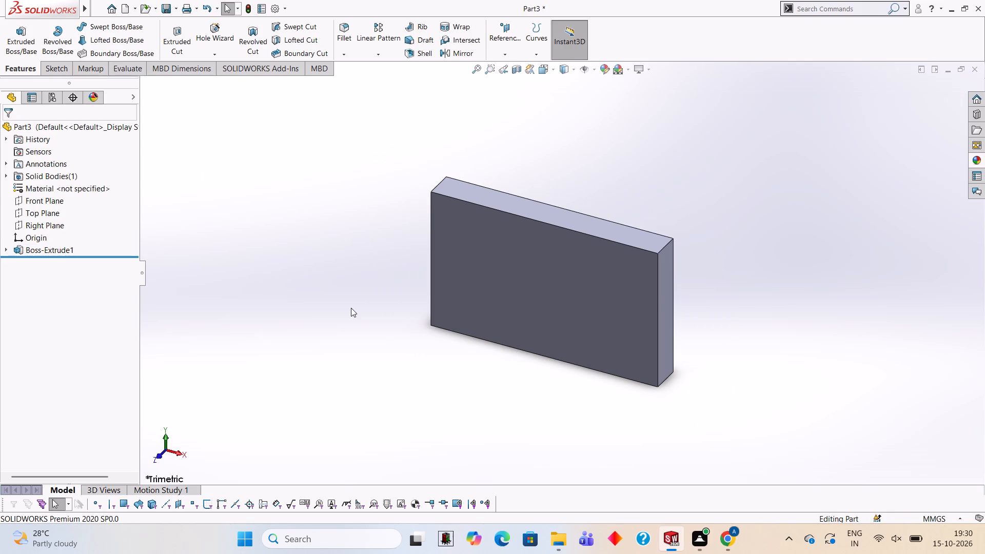
scroll(454, 351, up, 1)
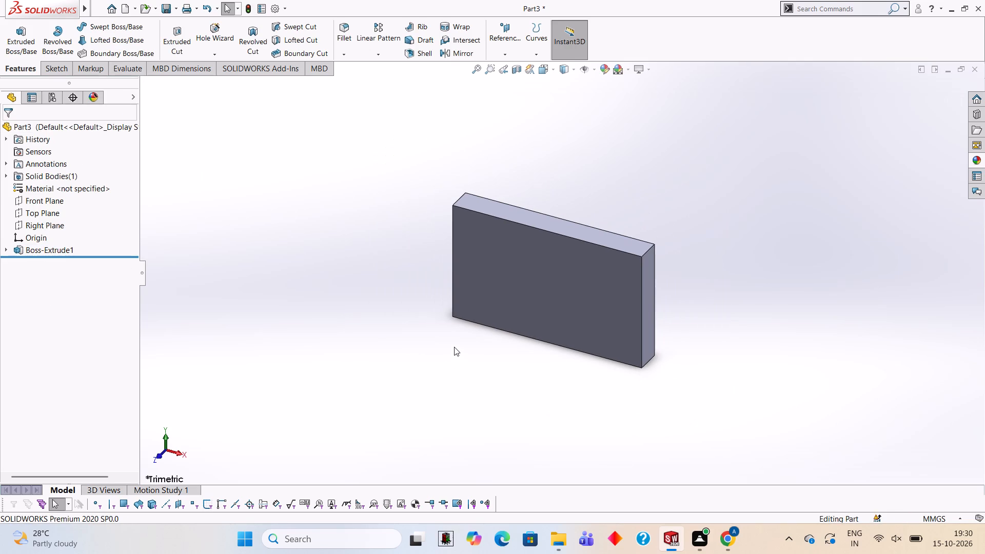
scroll(523, 326, down, 2)
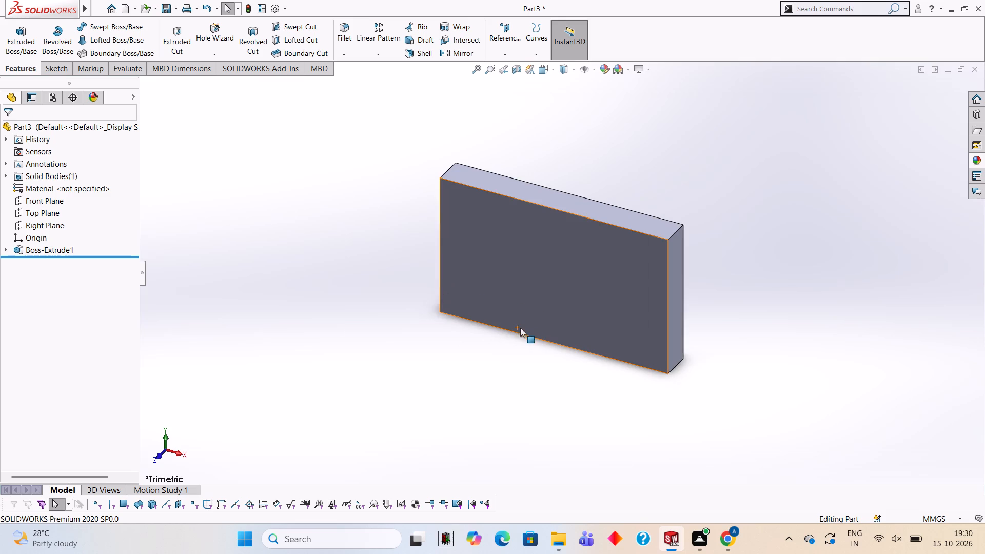
middle_drag(625, 341, 662, 296)
scroll(662, 296, up, 1)
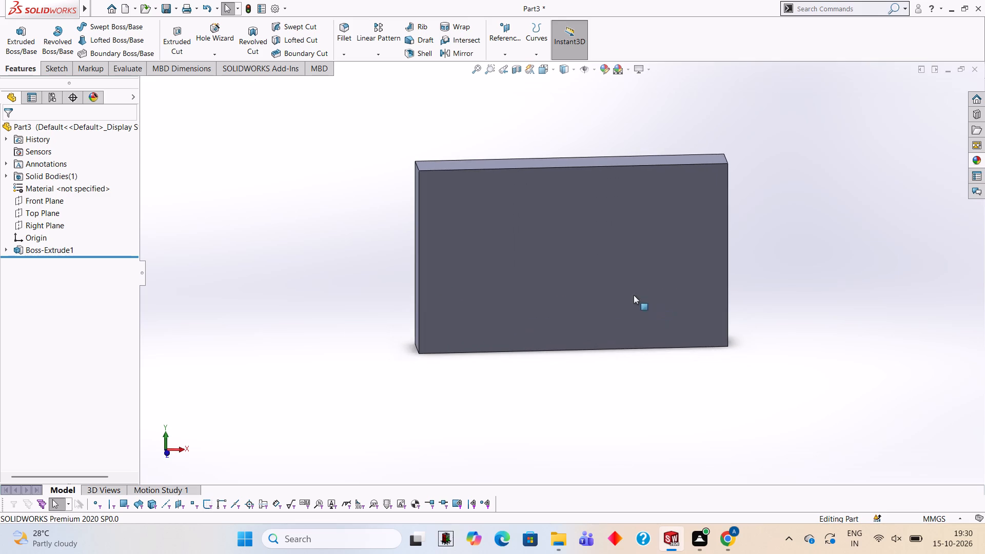
middle_drag(441, 227, 503, 234)
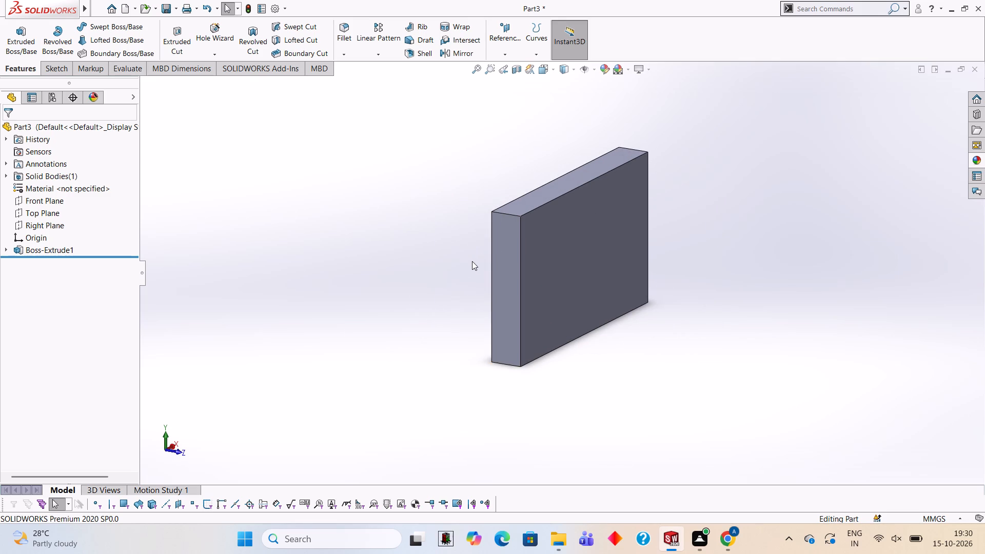
middle_drag(587, 254, 593, 254)
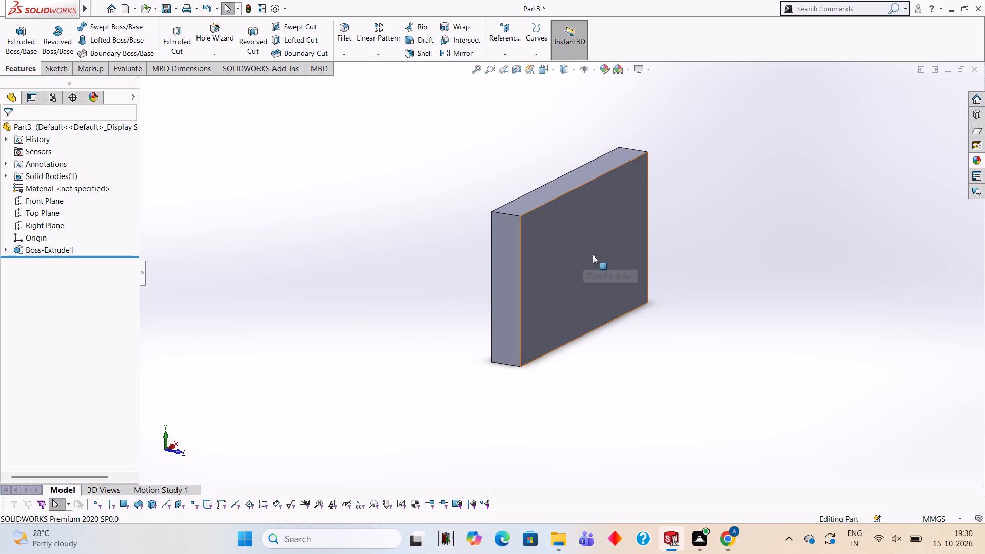
middle_drag(593, 254, 624, 230)
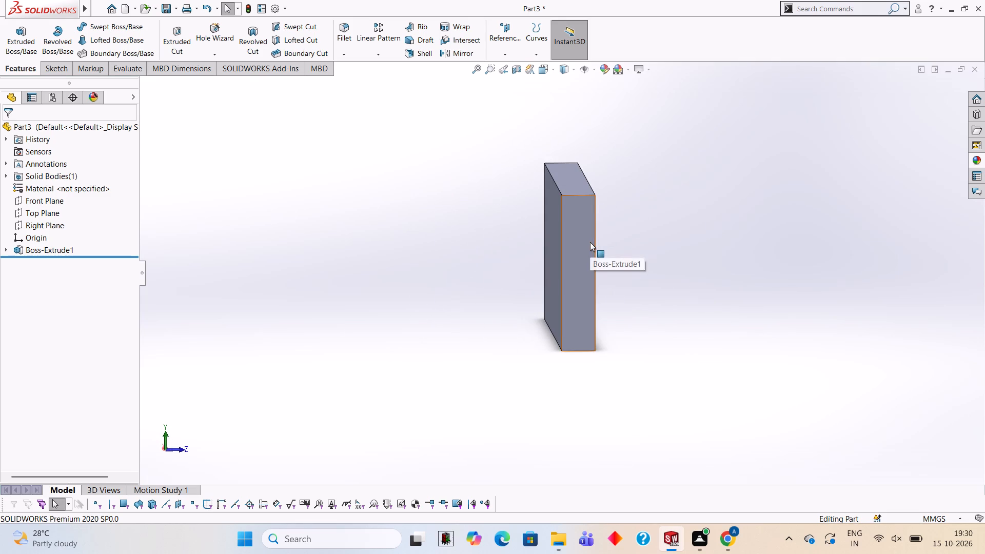
click(573, 273)
click(615, 242)
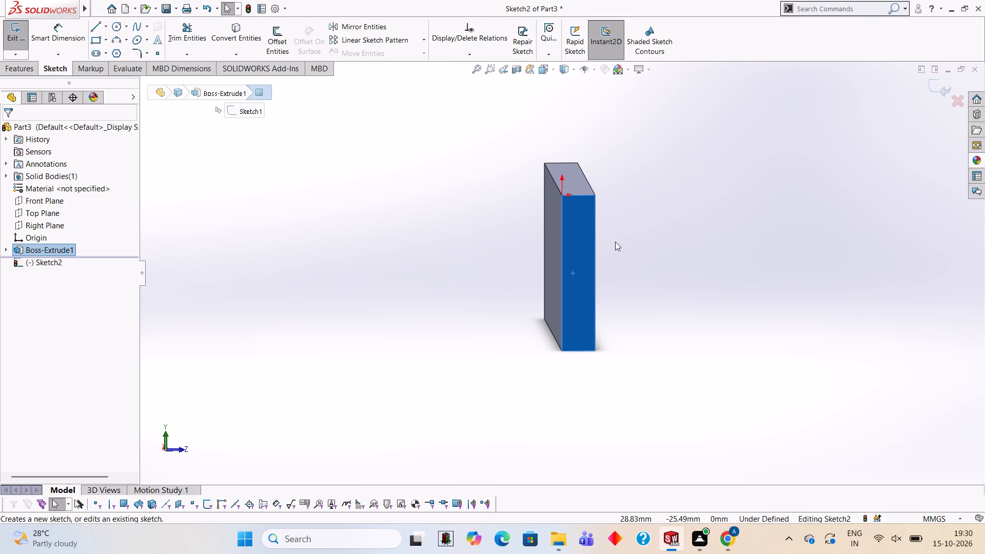
key(ctrl+8)
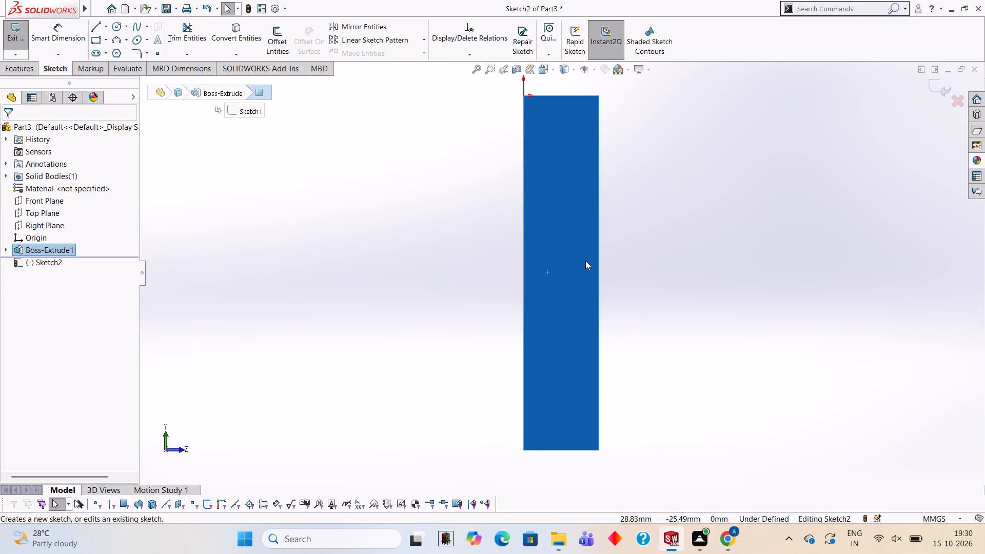
scroll(555, 344, up, 4)
scroll(565, 211, up, 1)
scroll(567, 205, down, 2)
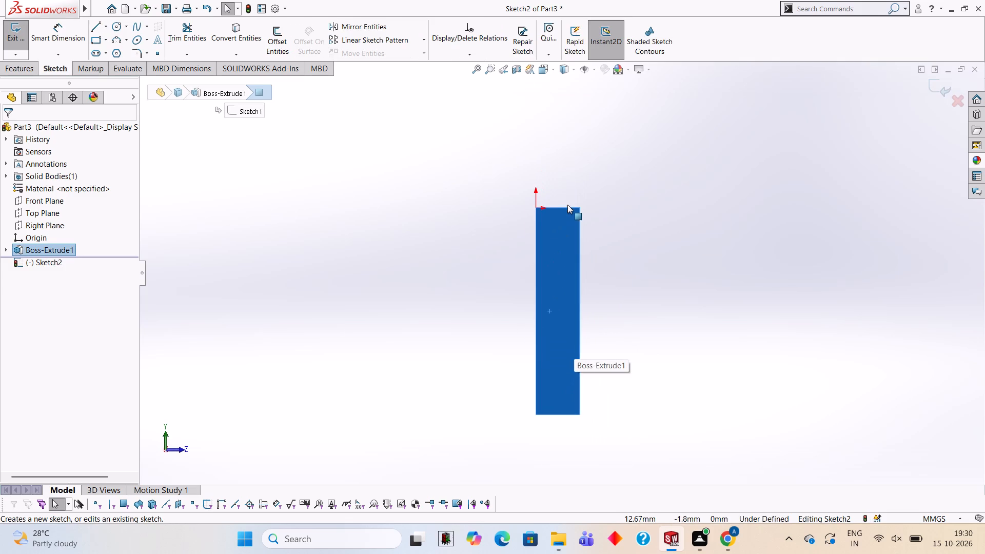
Sketch a closed rectangle from lines, 3 mm wide and 18 mm high, running down the end face's edge from the origin.
click(93, 30)
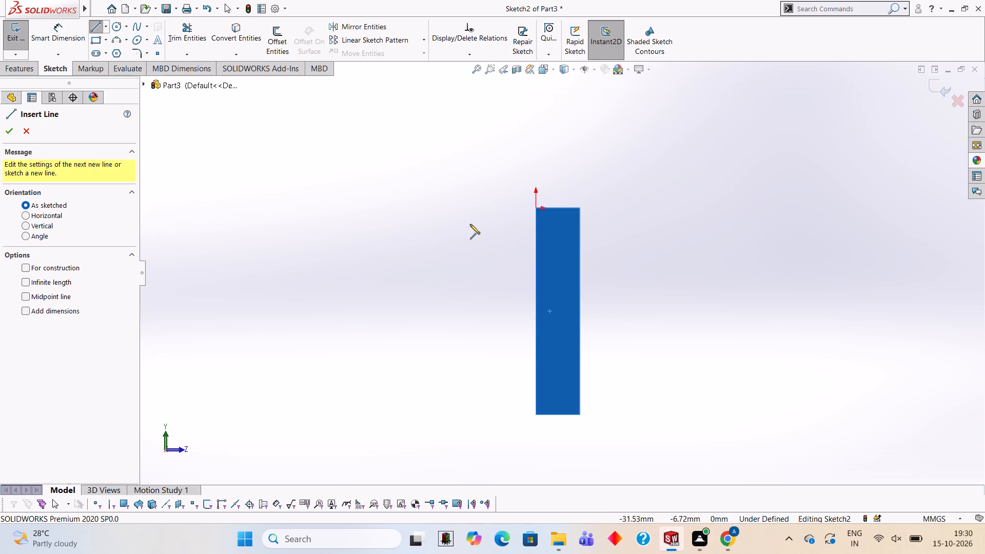
click(535, 207)
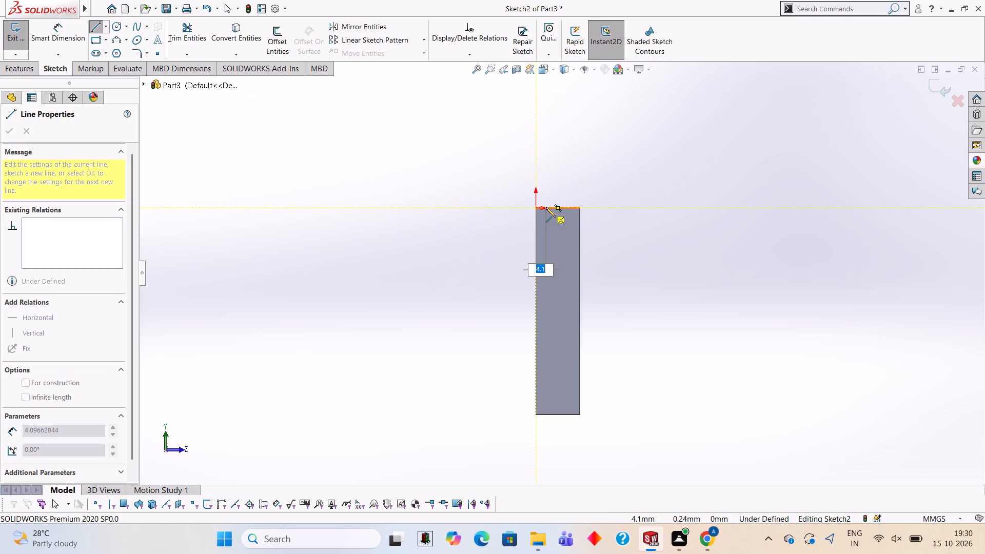
key(3)
key(Return)
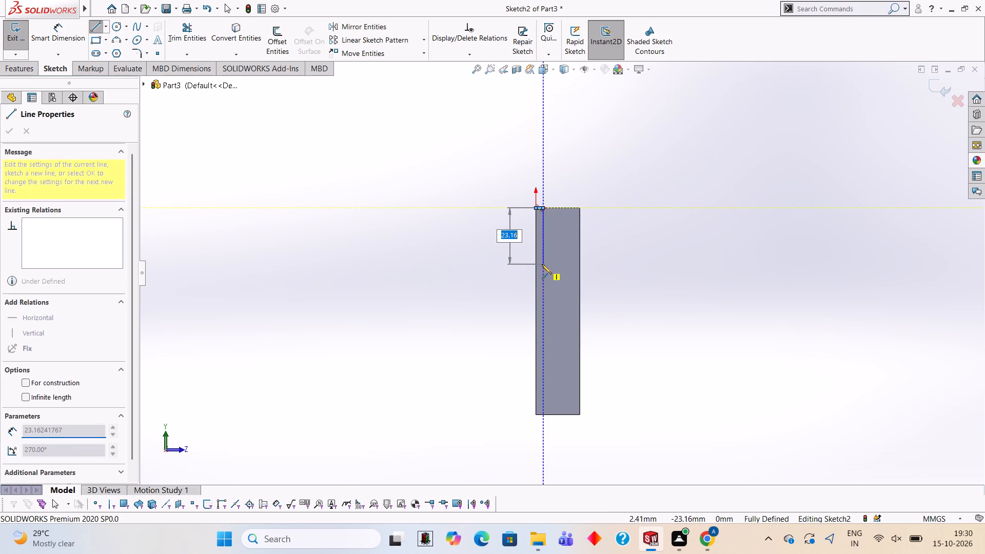
text(18)
key(Return)
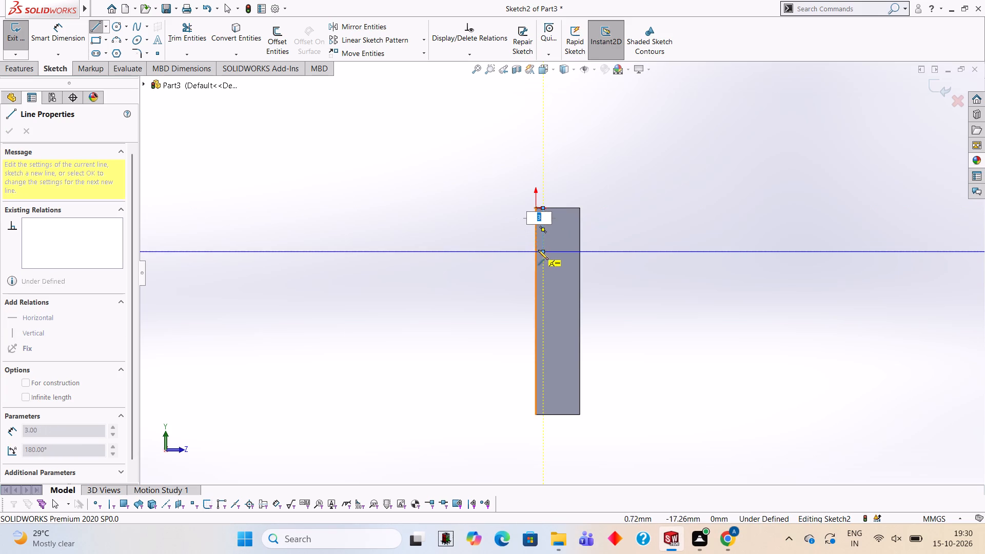
click(536, 251)
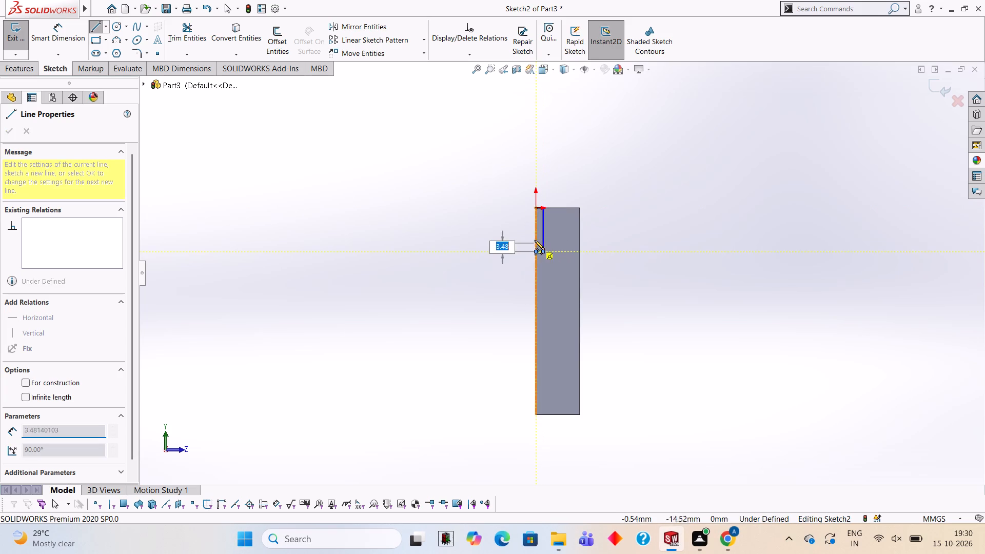
click(534, 206)
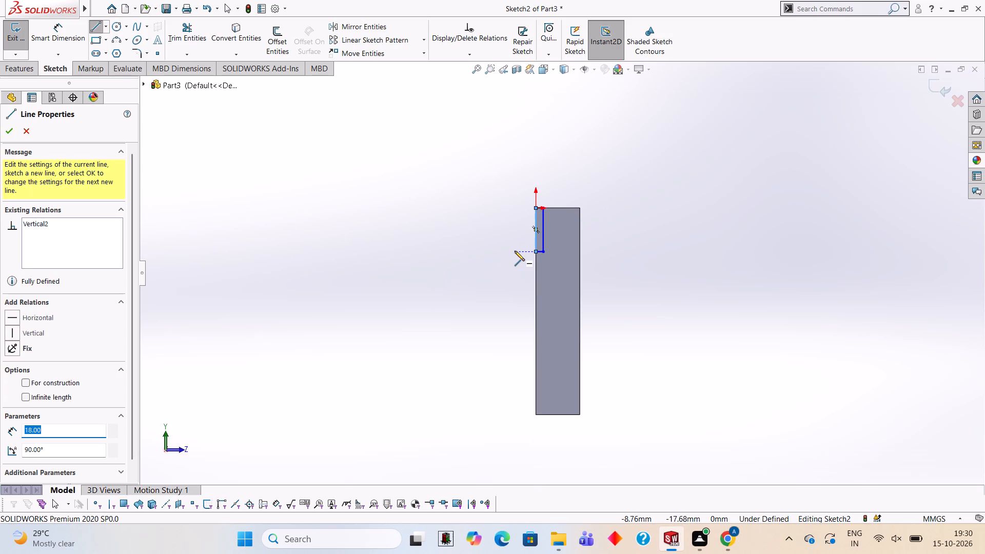
key(Escape)
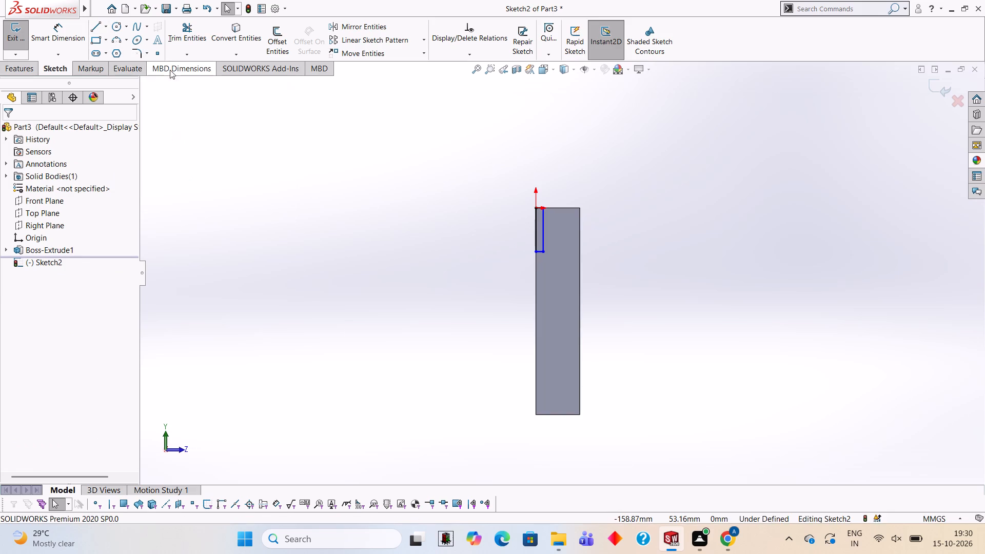
From the end face's lower corner below the origin, sketch a 3 mm horizontal line, an 18 mm vertical line and a horizontal line past the face's edge.
click(97, 29)
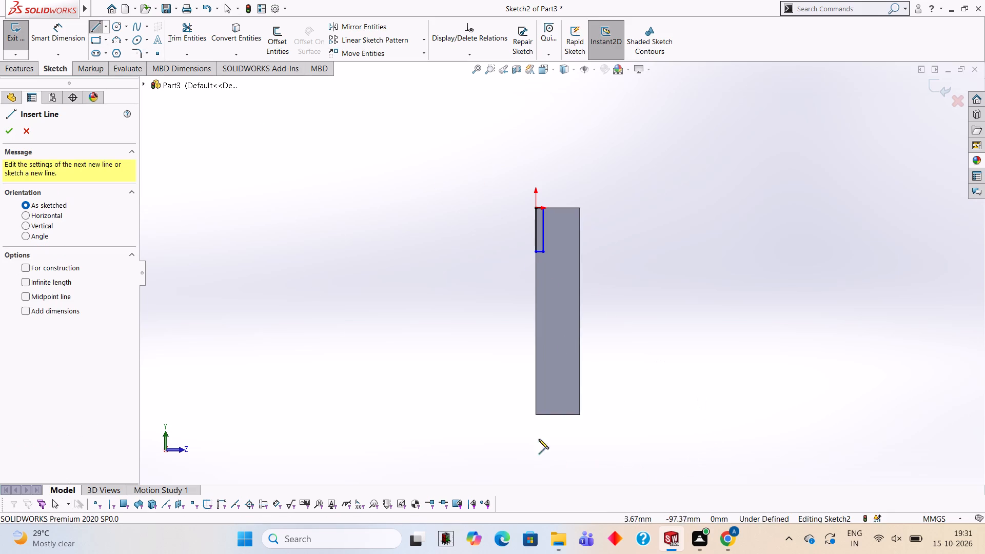
click(535, 415)
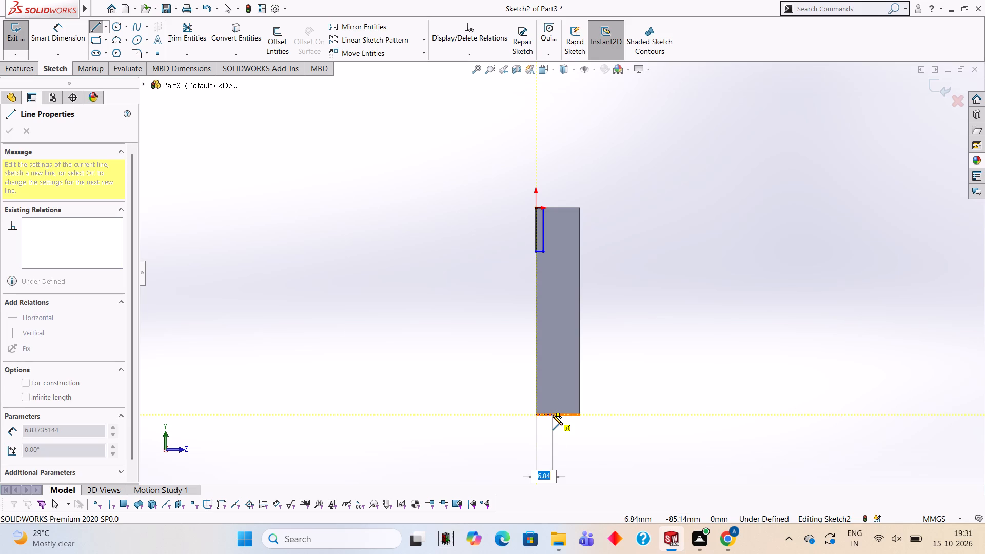
key(3)
key(Return)
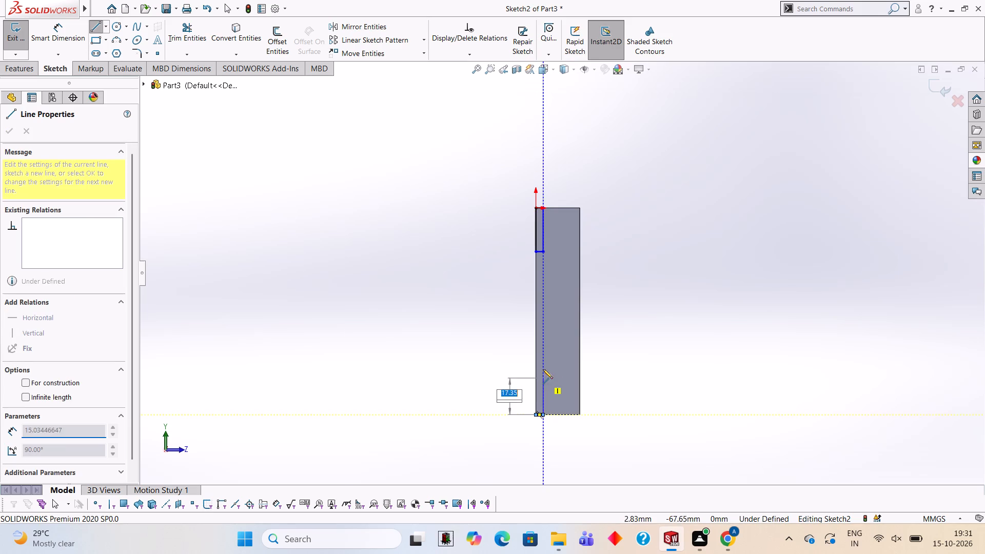
text(18)
key(Return)
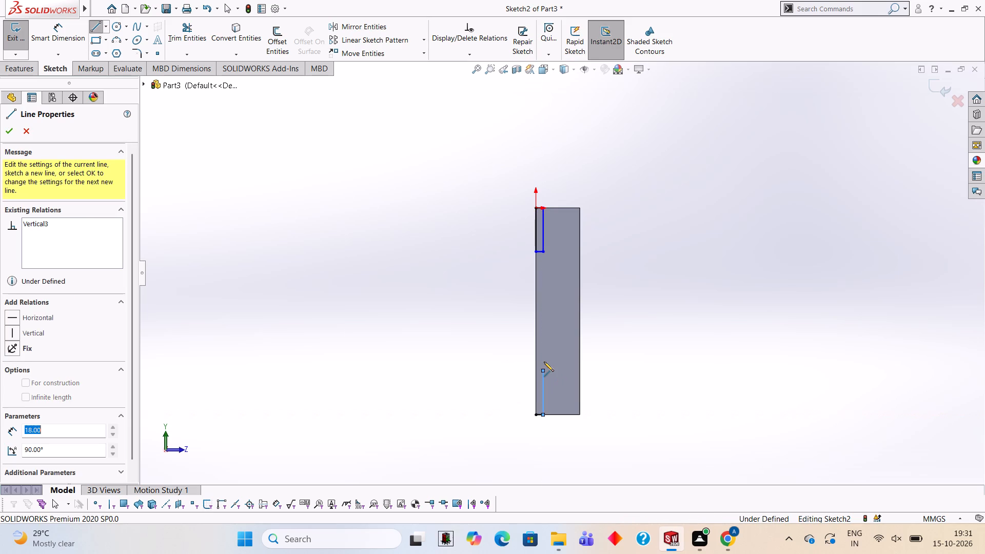
middle_drag(586, 345, 506, 351)
drag(559, 349, 506, 351)
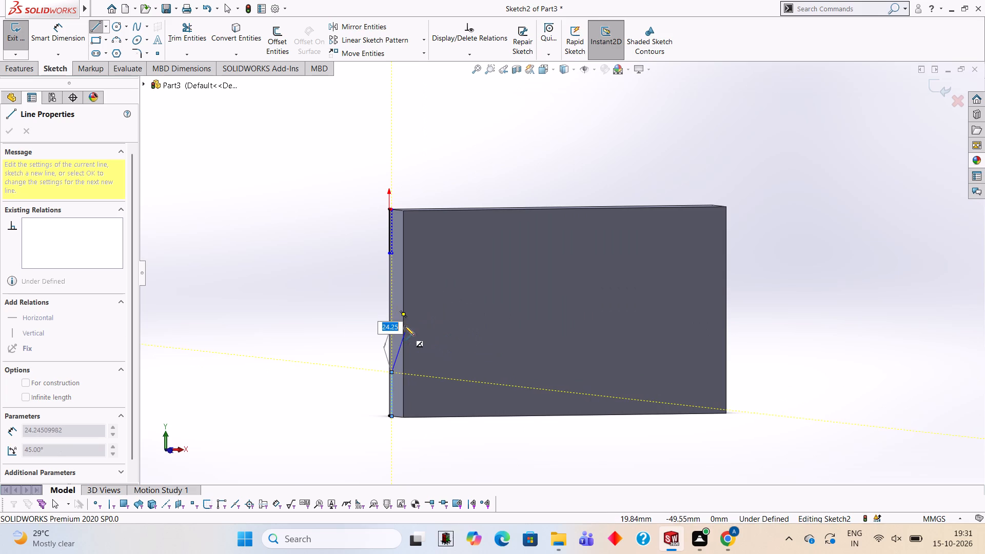
middle_drag(404, 327, 503, 317)
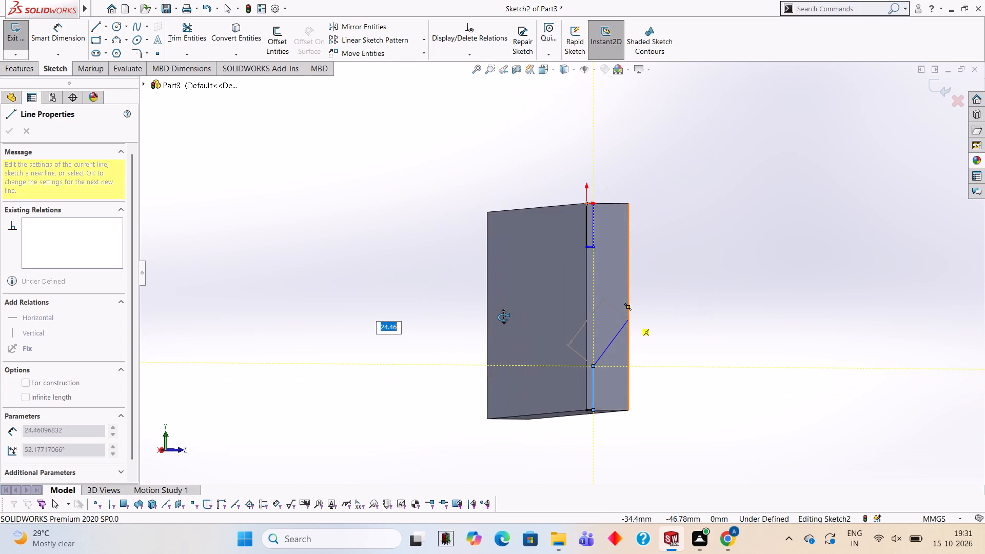
middle_drag(503, 317, 487, 327)
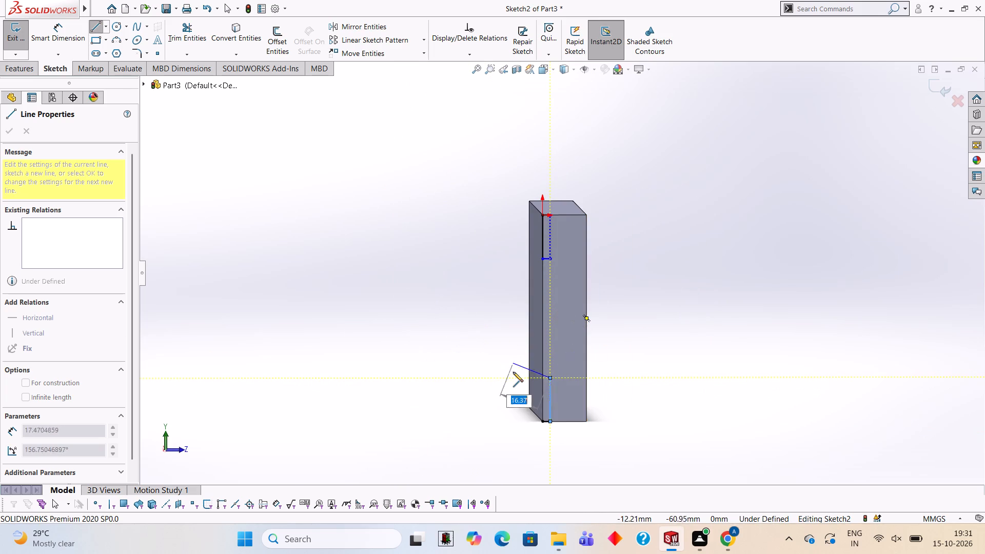
click(508, 378)
key(Escape)
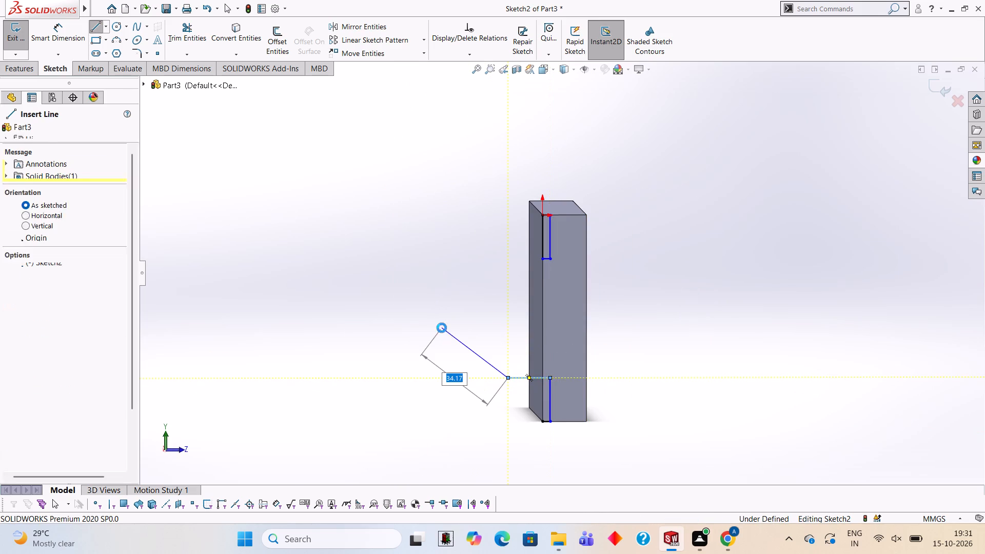
Join the upper and lower outlines with two 49 mm vertical lines, one 3 mm inward and one along the end face's edge.
scroll(680, 345, up, 2)
scroll(680, 339, down, 4)
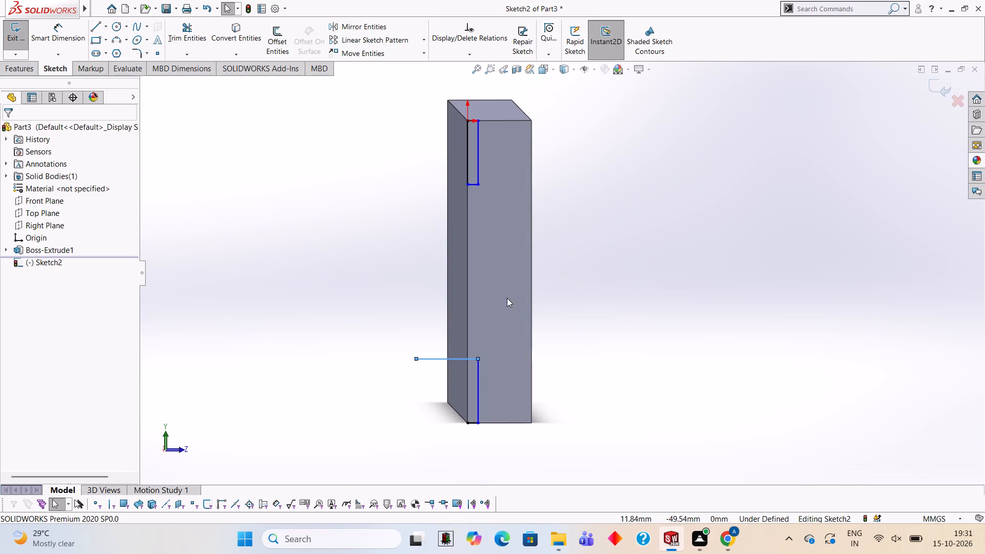
scroll(572, 271, down, 1)
middle_click(572, 271)
scroll(557, 257, up, 4)
middle_drag(540, 253, 535, 236)
scroll(516, 218, down, 2)
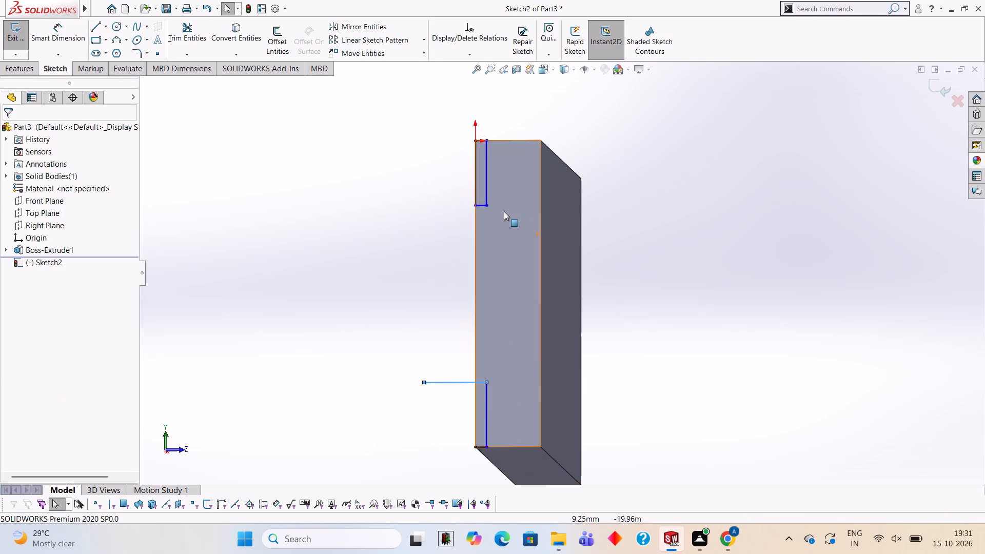
scroll(504, 211, down, 3)
scroll(544, 276, up, 2)
scroll(536, 295, down, 1)
middle_drag(530, 292, 538, 318)
scroll(534, 312, up, 2)
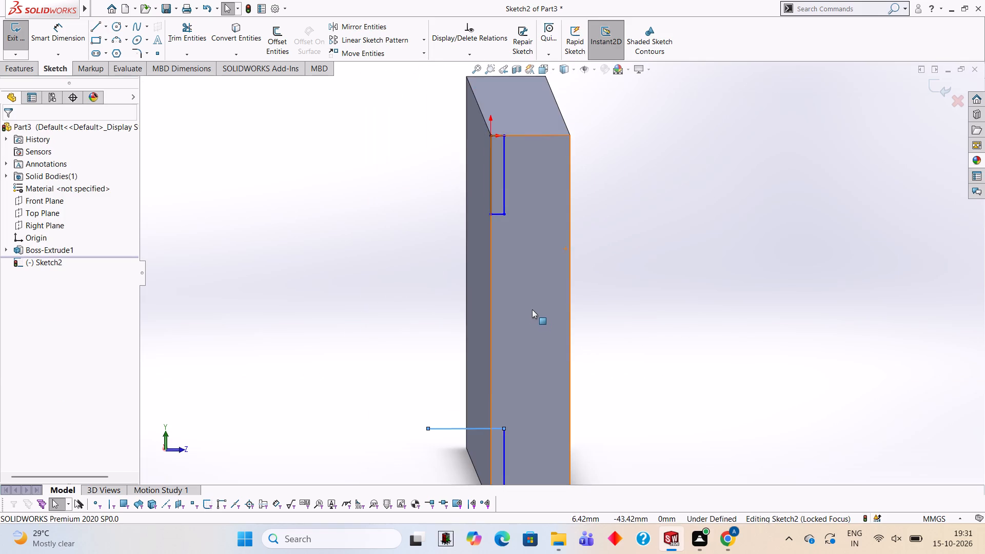
scroll(532, 309, down, 1)
middle_drag(569, 250, 560, 242)
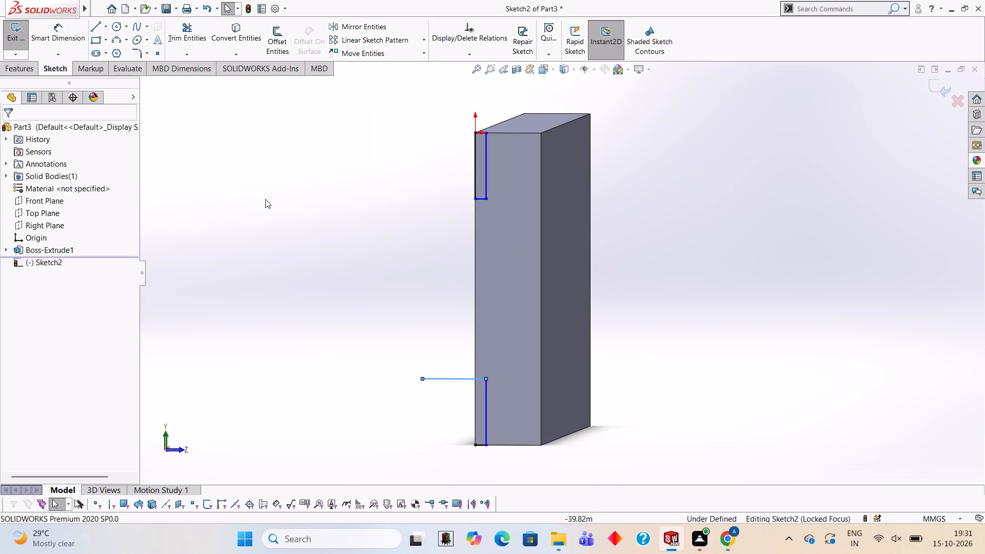
click(98, 22)
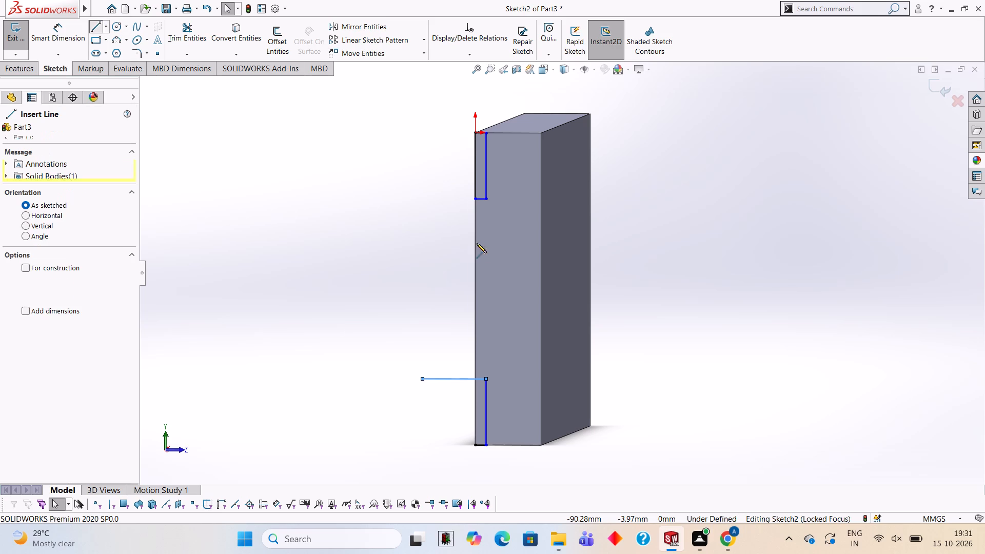
click(486, 199)
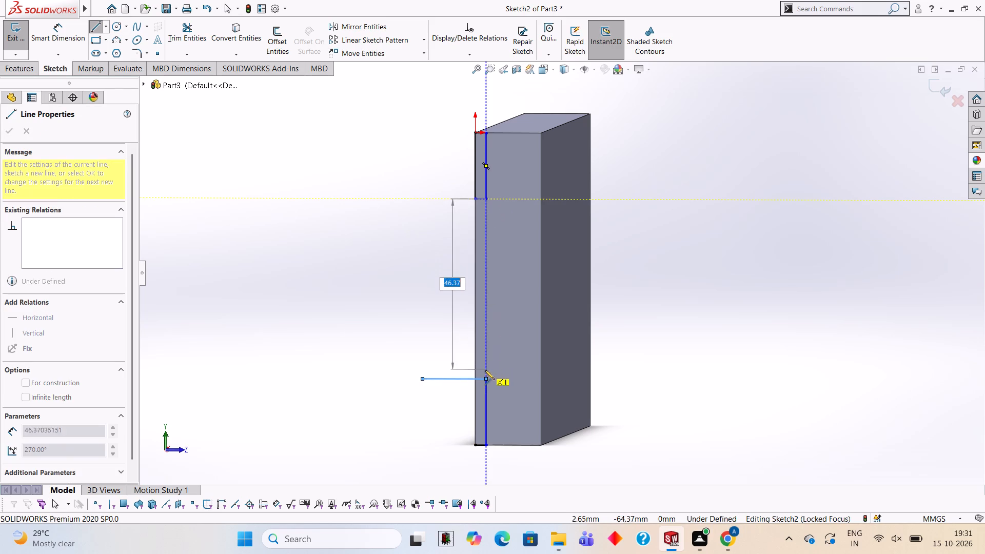
click(484, 379)
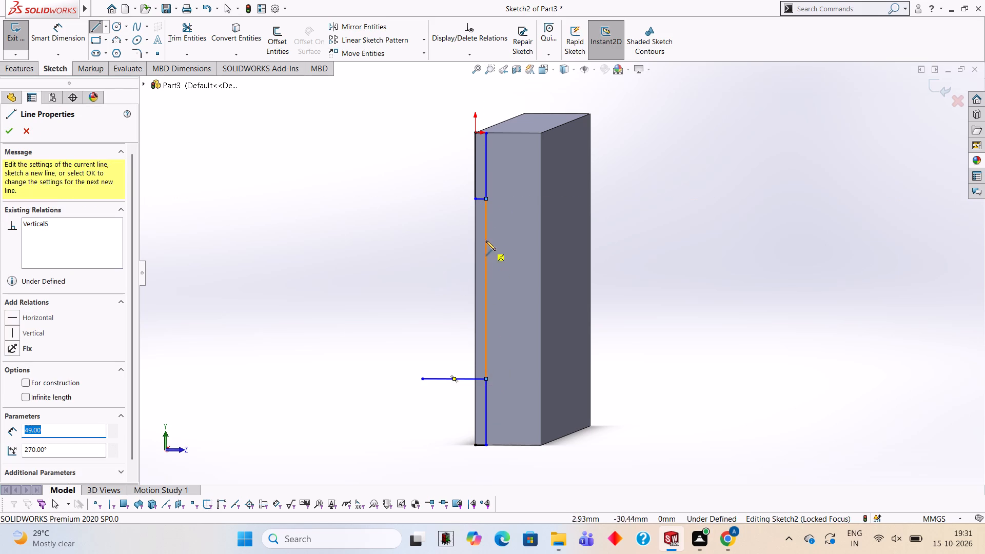
middle_click(515, 170)
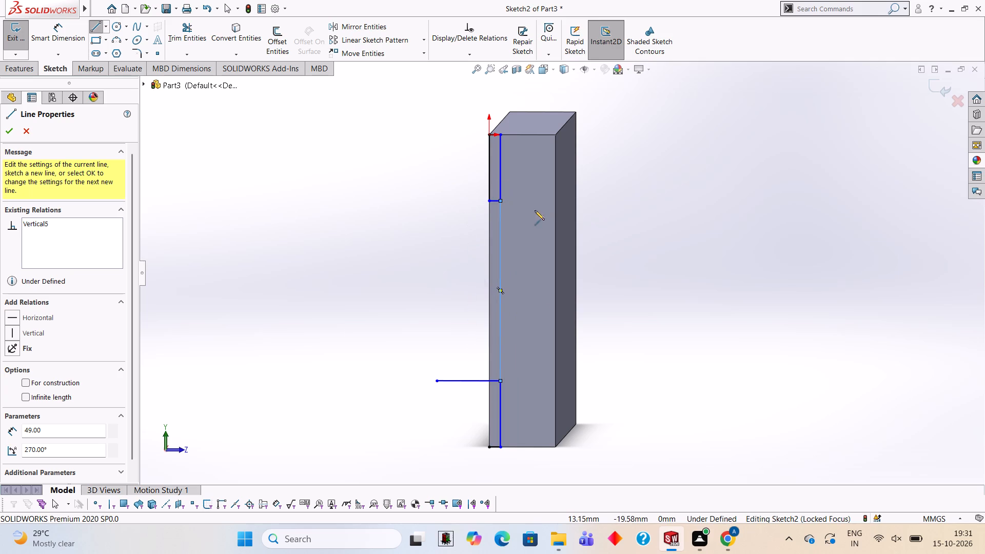
click(487, 201)
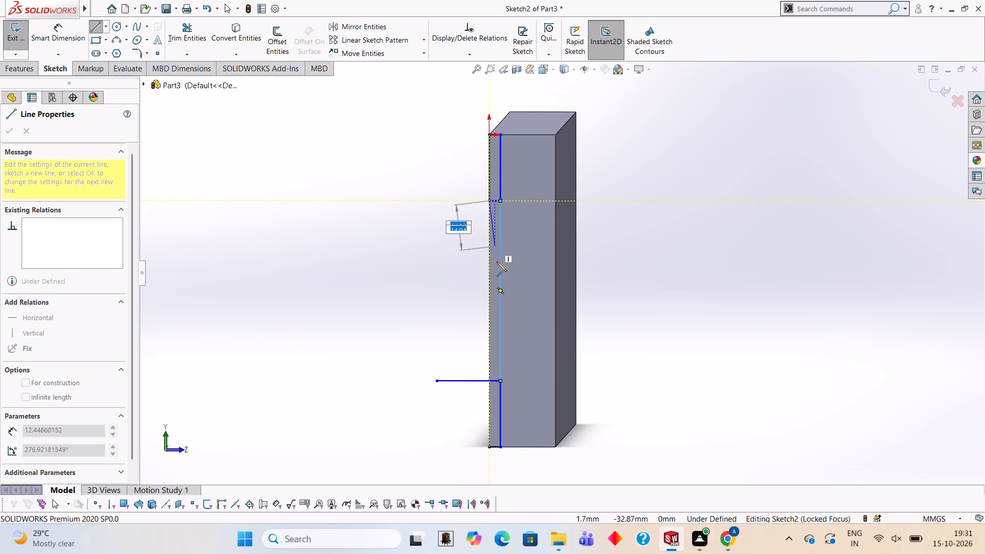
click(489, 381)
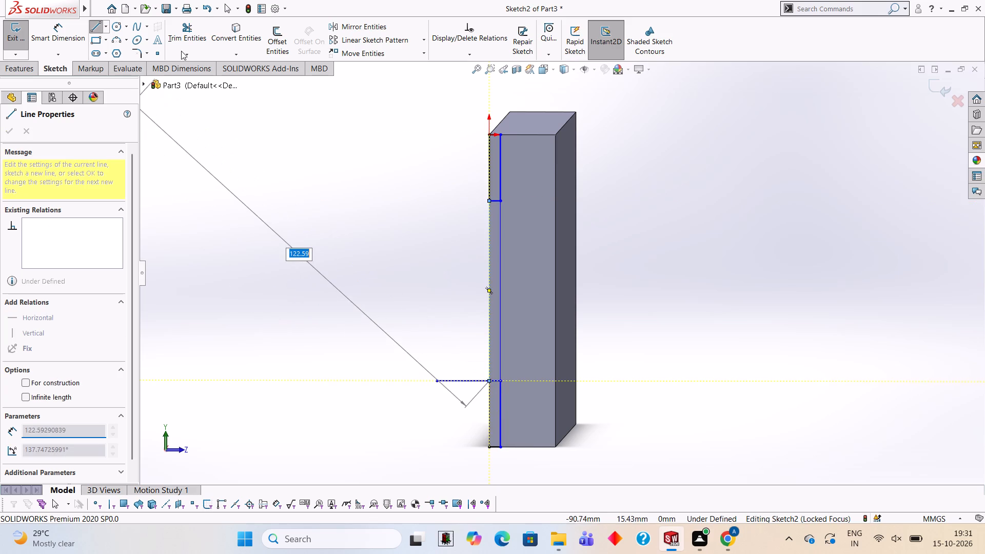
Trim the overhanging line and the outlines above and below, leaving only the closed 3 × 49 mm middle rectangle.
click(181, 48)
click(459, 385)
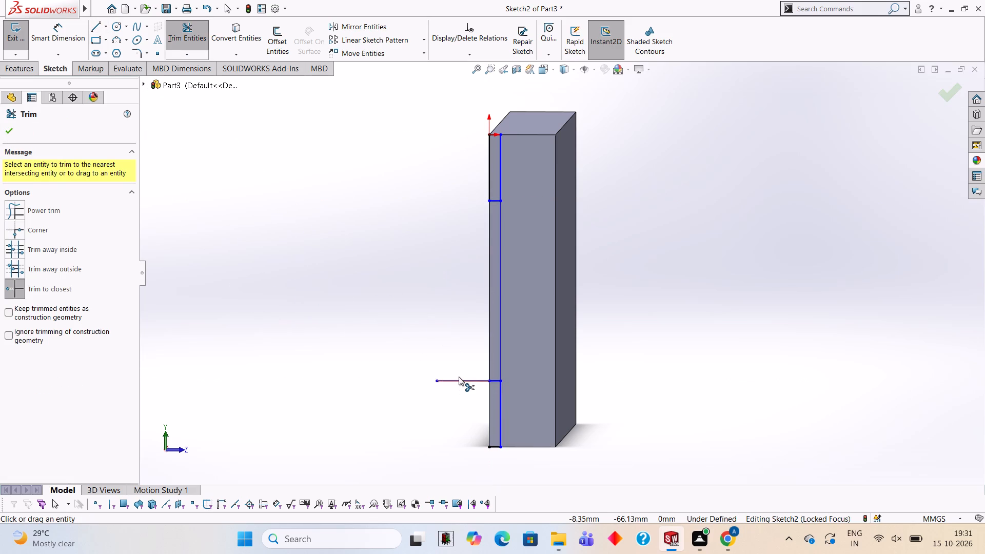
click(459, 379)
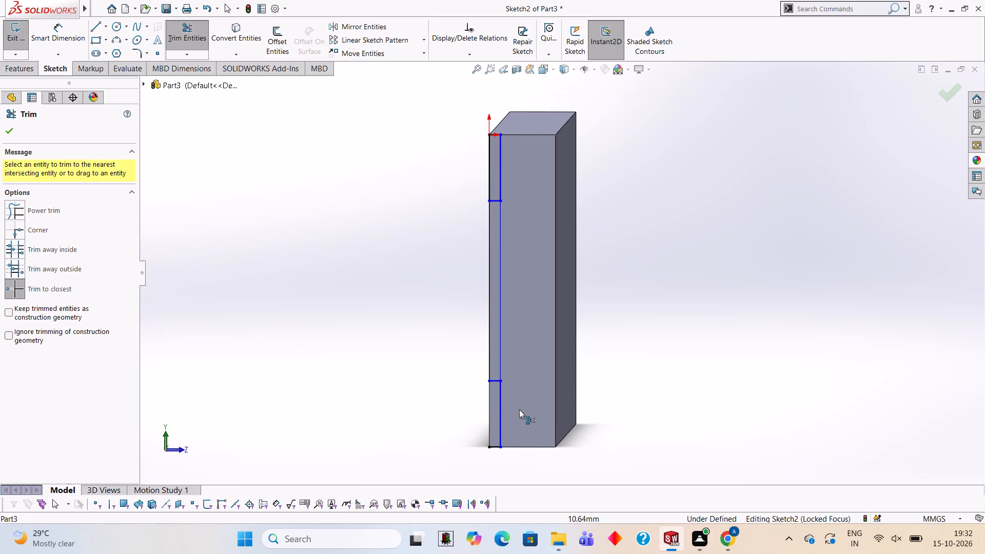
click(498, 409)
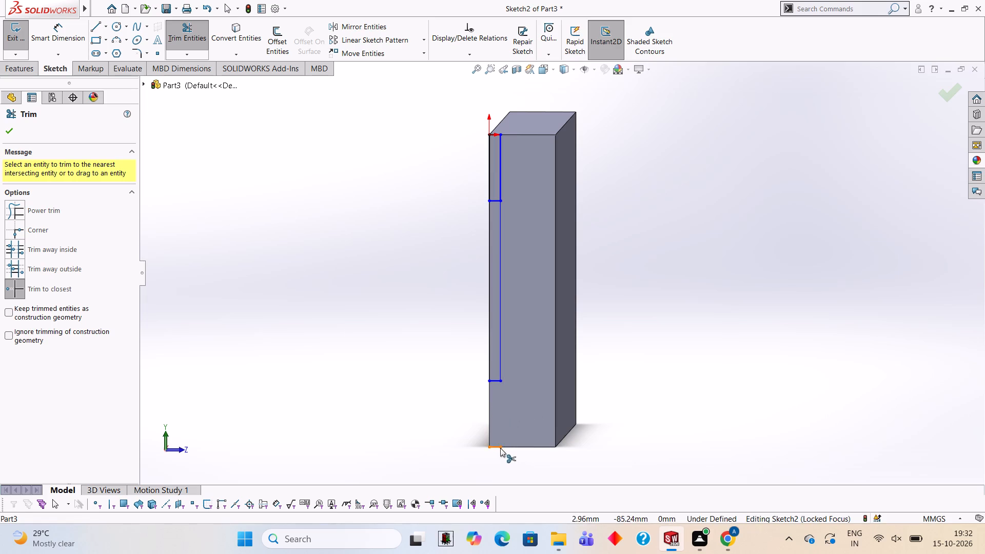
click(500, 448)
click(502, 177)
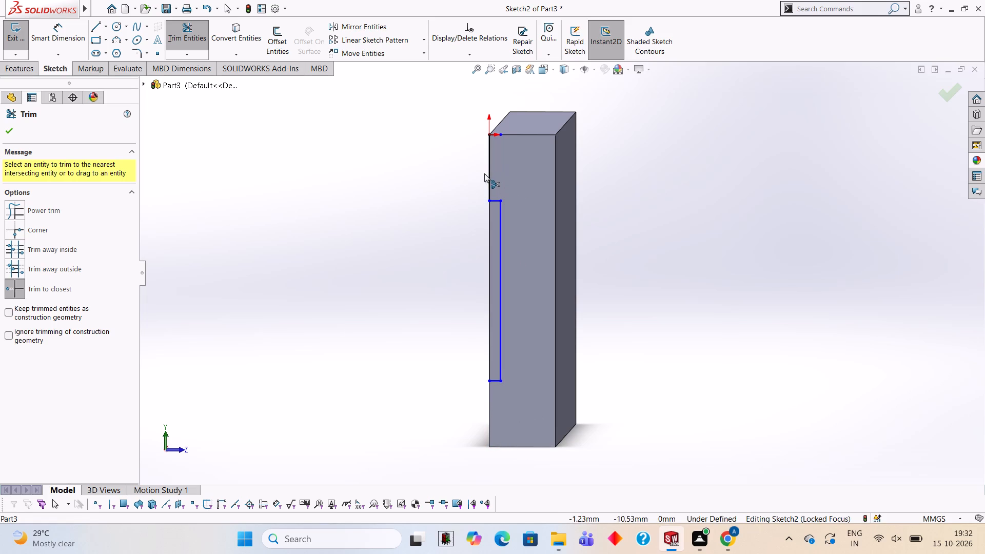
click(487, 173)
click(495, 132)
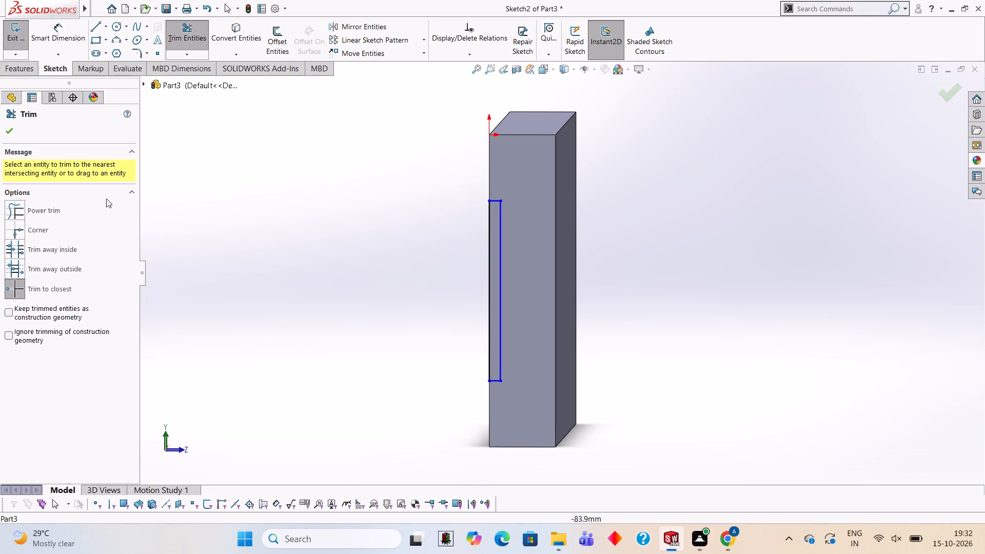
Cut-extrude the 3 × 49 mm rectangle blind to a depth of 140 mm along the block's full length.
click(32, 70)
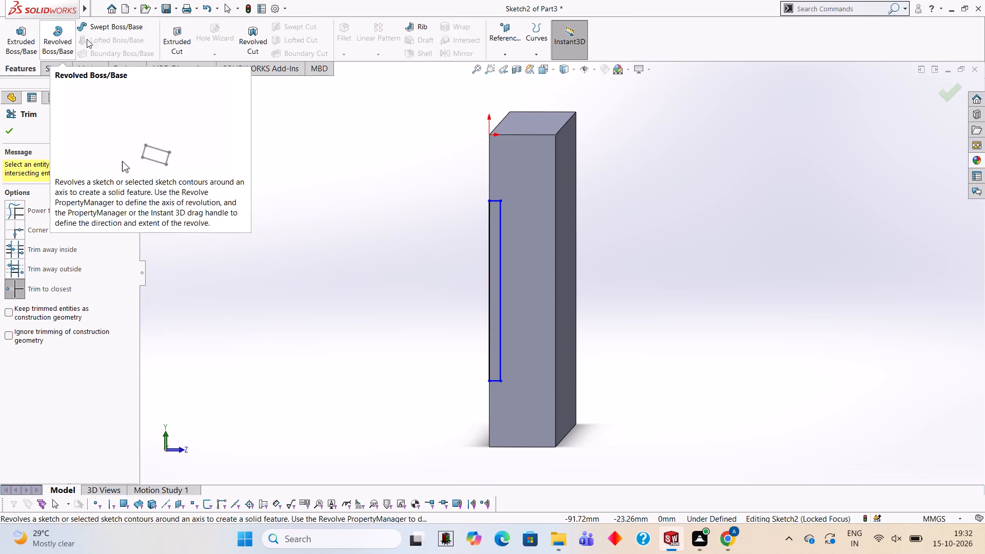
click(186, 30)
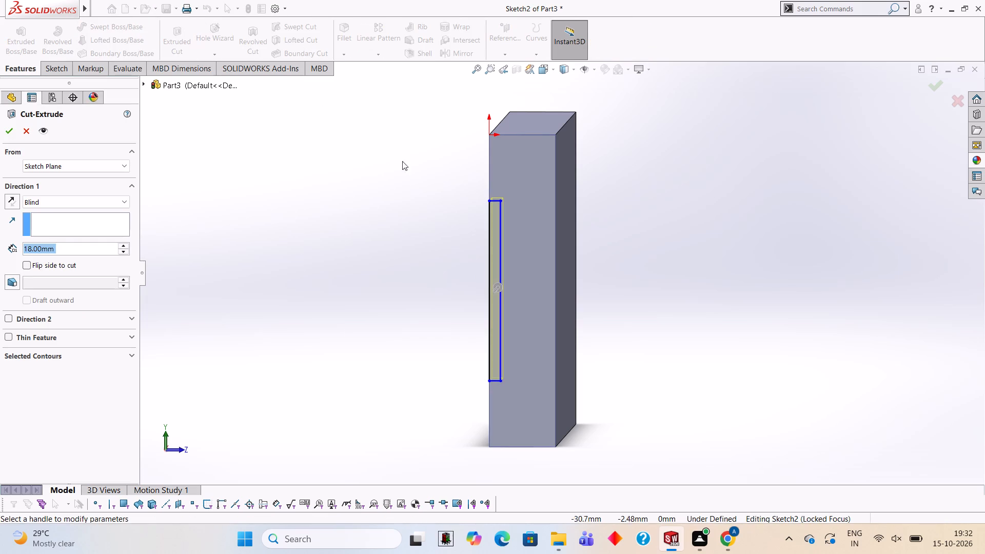
middle_drag(413, 190, 466, 210)
click(84, 258)
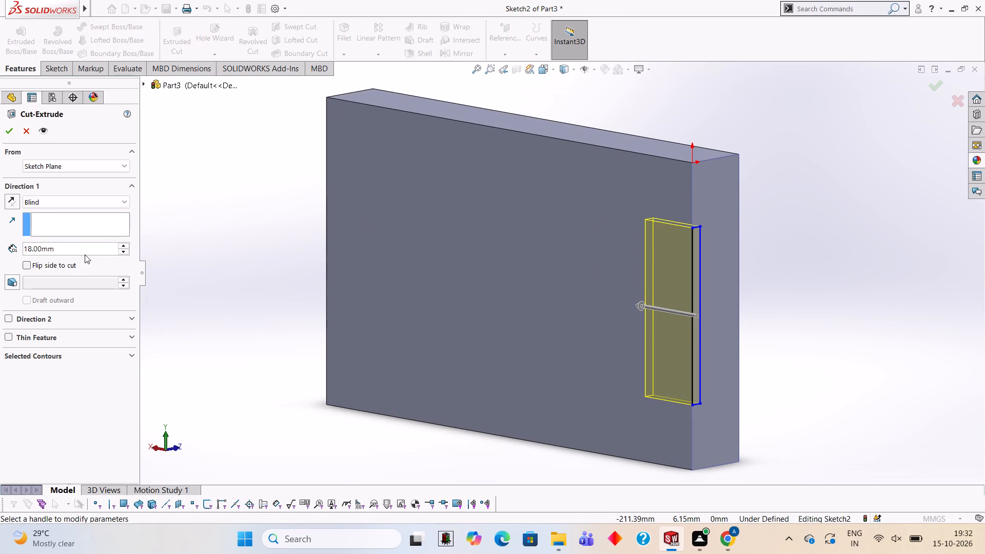
click(85, 254)
key(BackSpace)
key(BackSpace)
key(BackSpace)
key(BackSpace)
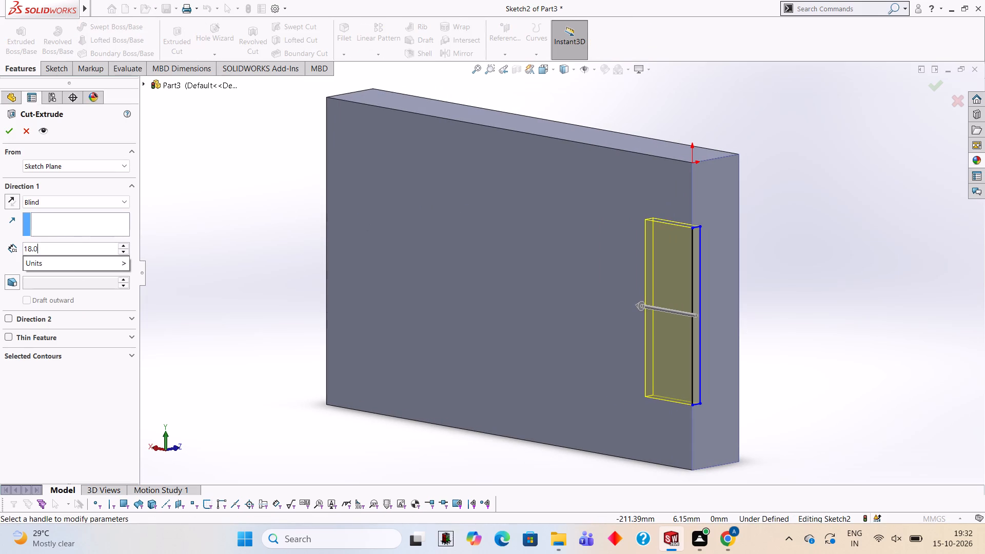
key(BackSpace)
key(BackSpace)
key(BackSpace)
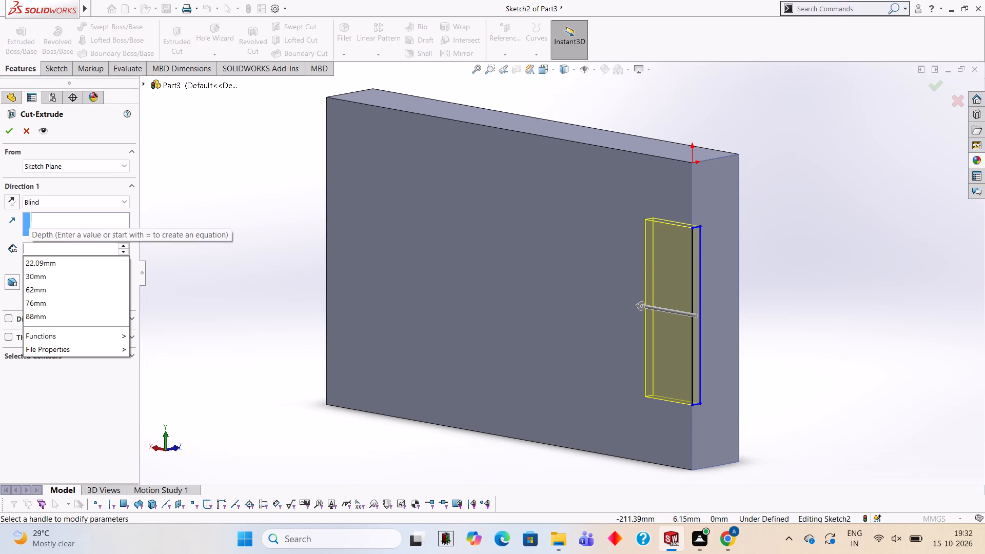
text(140)
key(Return)
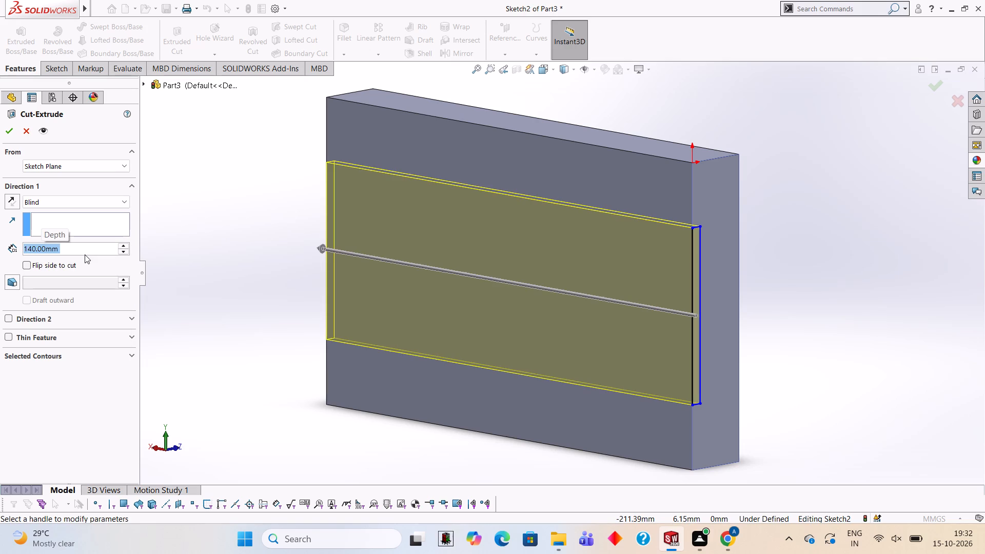
middle_drag(328, 248, 395, 259)
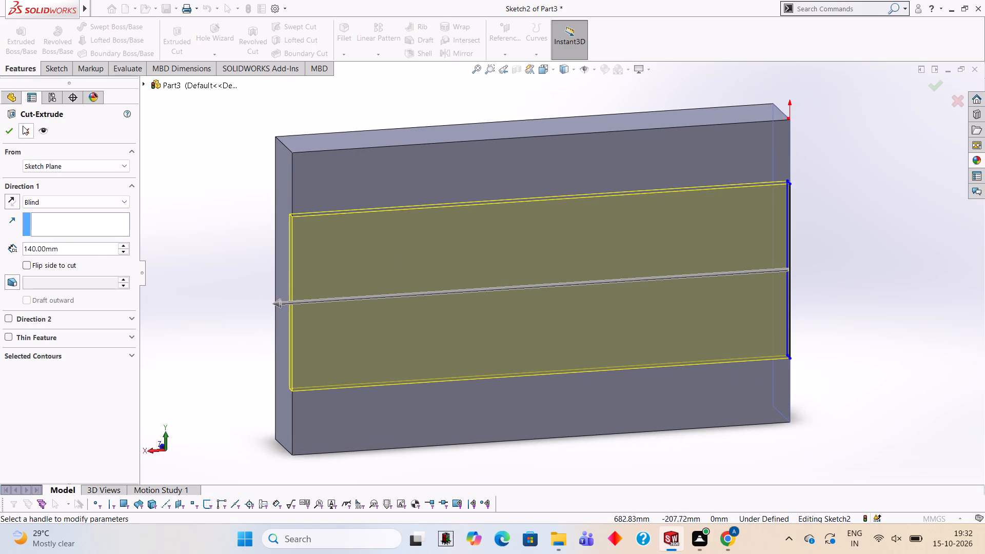
click(10, 132)
click(173, 174)
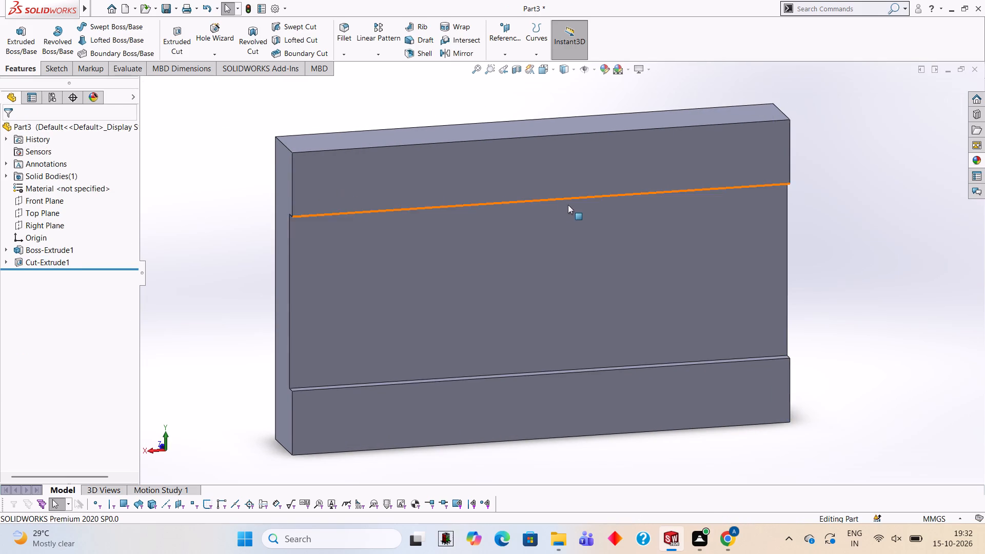
Examine the block from several angles, checking the recess along its large face and the opposite face.
scroll(562, 205, up, 1)
middle_drag(558, 217, 437, 227)
scroll(475, 224, up, 3)
middle_drag(498, 248, 553, 223)
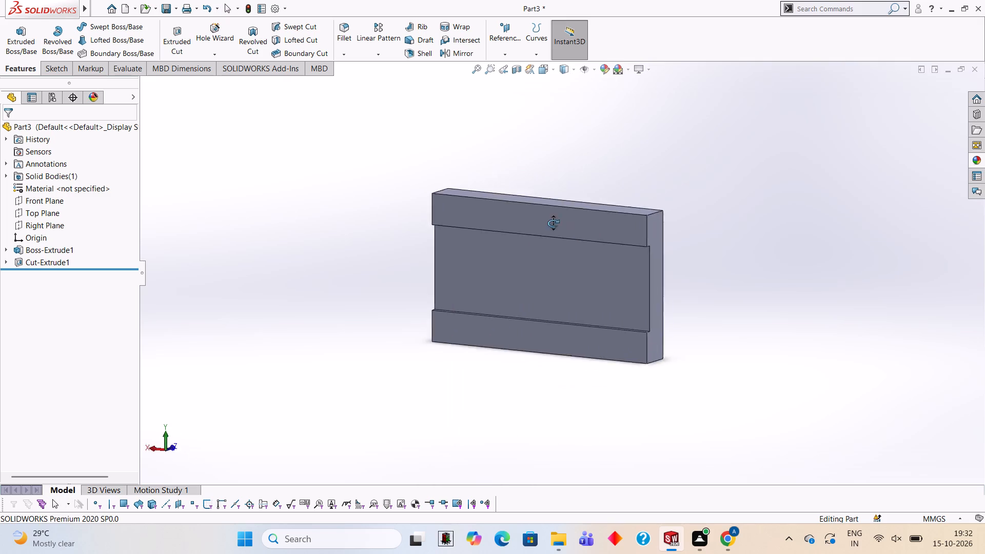
middle_drag(553, 223, 507, 221)
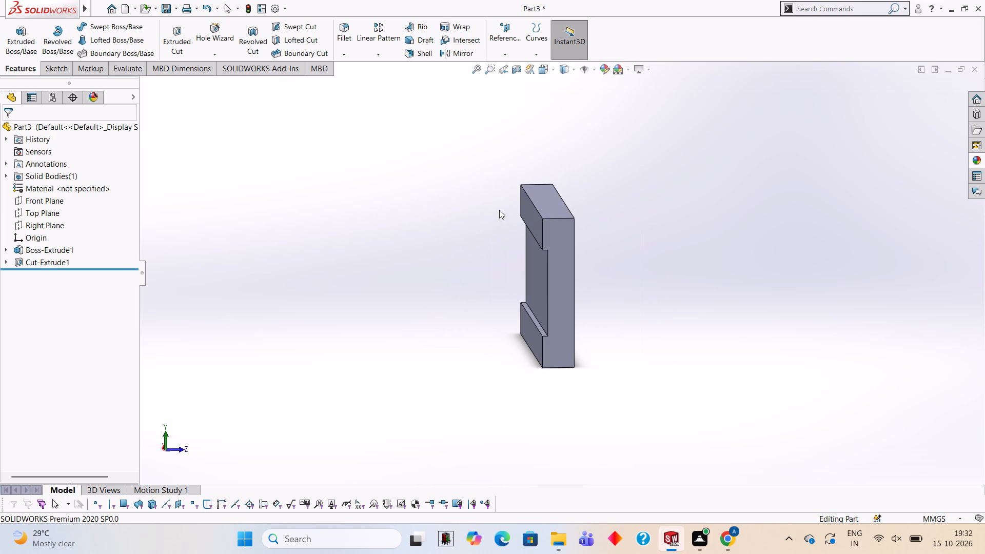
scroll(474, 316, up, 2)
scroll(543, 288, down, 1)
middle_drag(537, 288, 508, 294)
middle_click(508, 294)
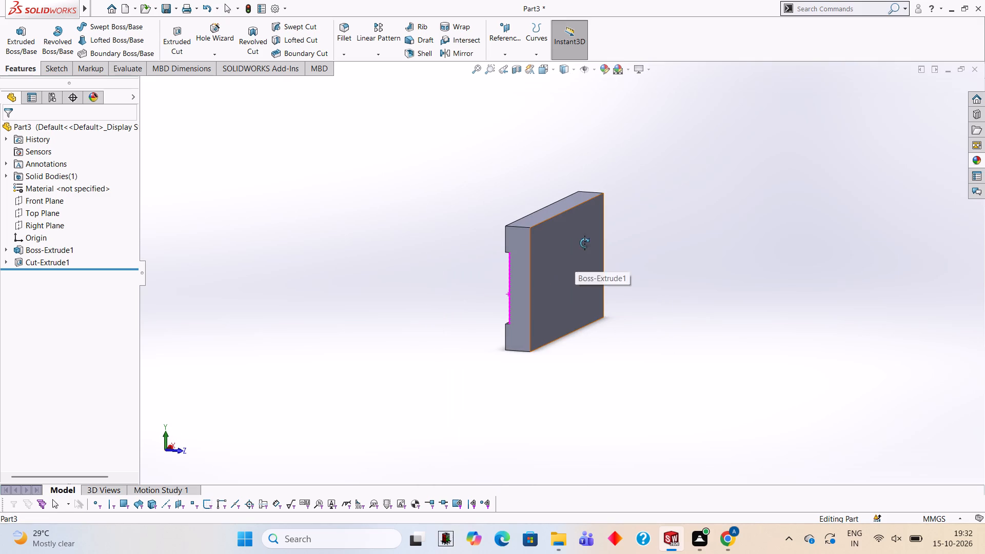
middle_drag(628, 288, 624, 288)
click(717, 223)
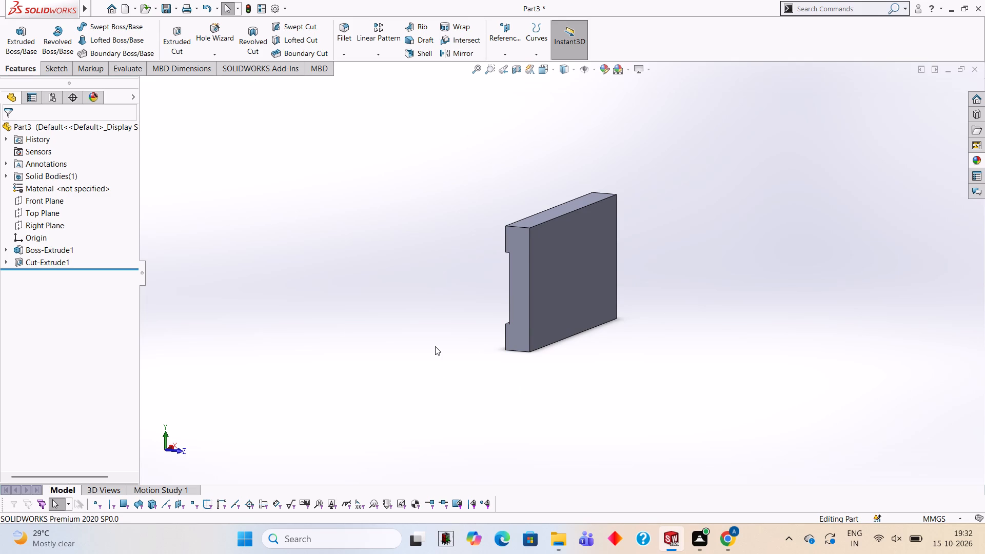
On the large face opposite the recess, sketch a 30 mm line up the edge from the corner below the origin, then a 35 mm horizontal line inward.
middle_drag(682, 290, 652, 292)
click(583, 285)
click(627, 262)
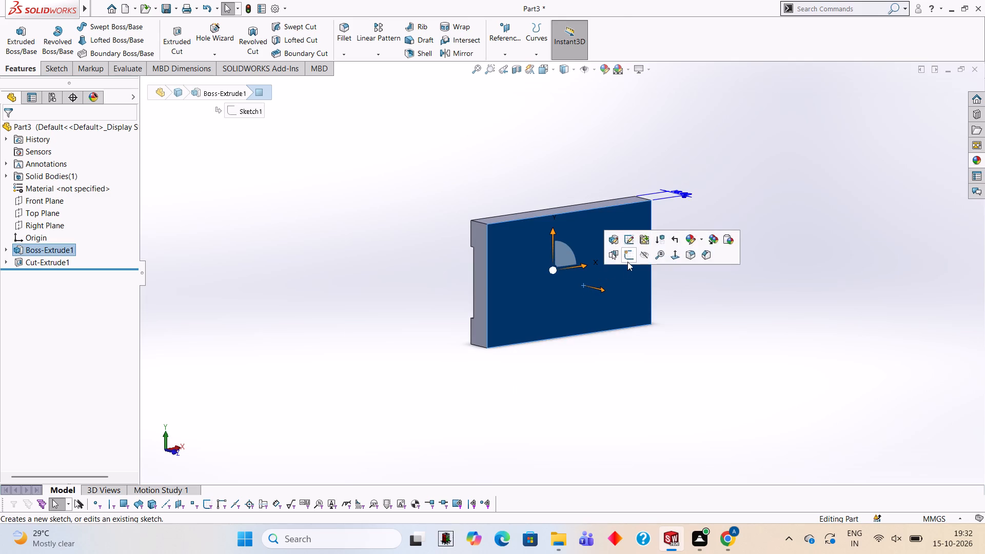
key(ctrl+8)
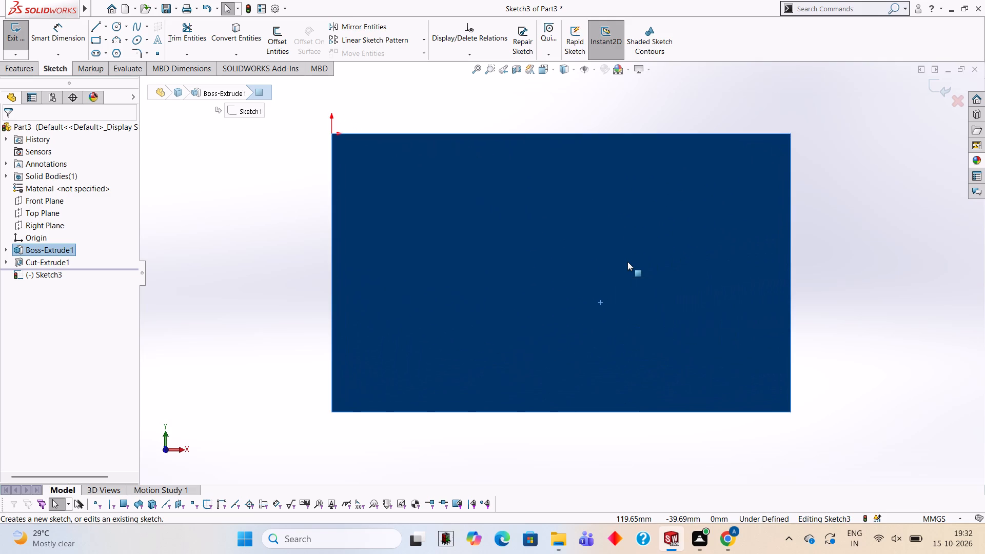
scroll(619, 261, up, 3)
scroll(619, 261, down, 2)
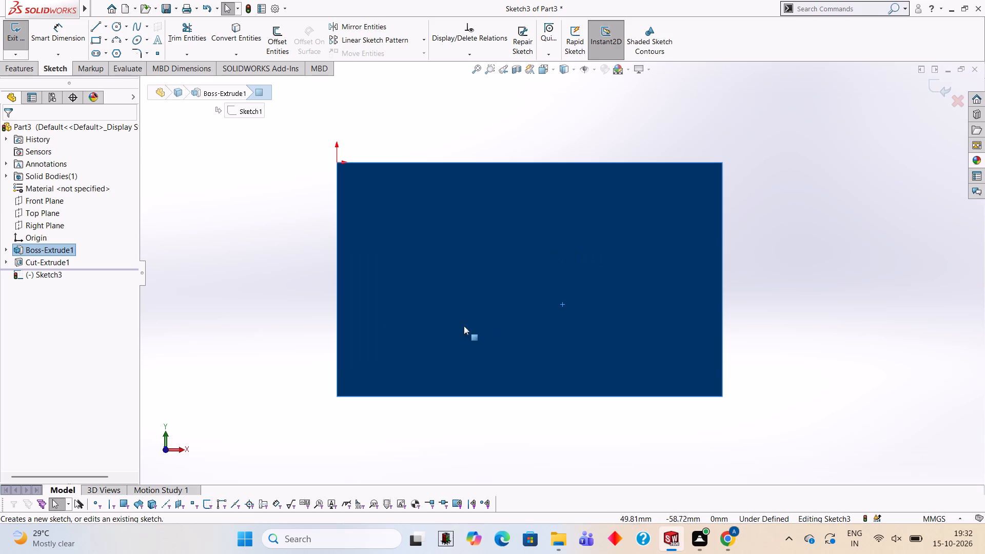
click(91, 28)
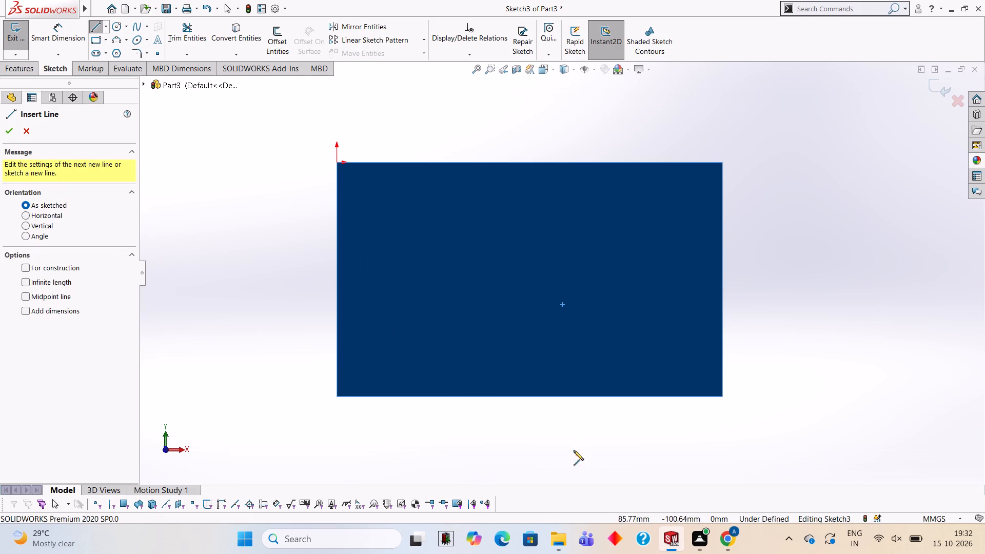
click(337, 395)
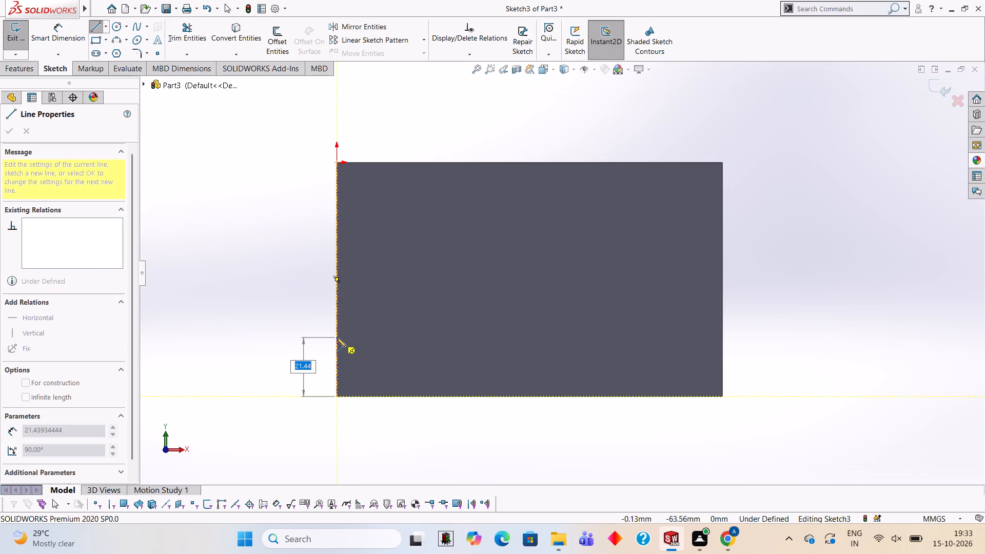
text(30)
key(Return)
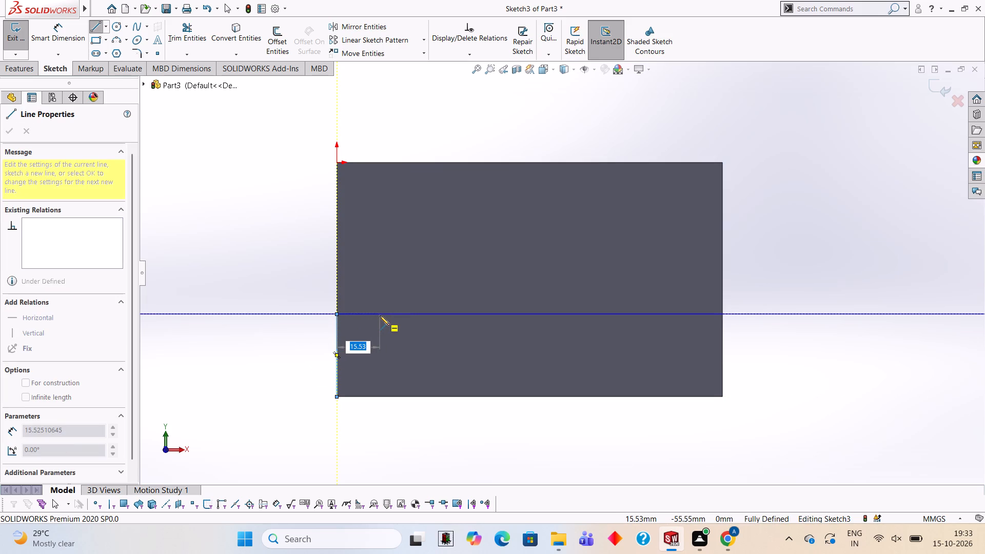
text(35)
key(Return)
key(Escape)
key(Escape)
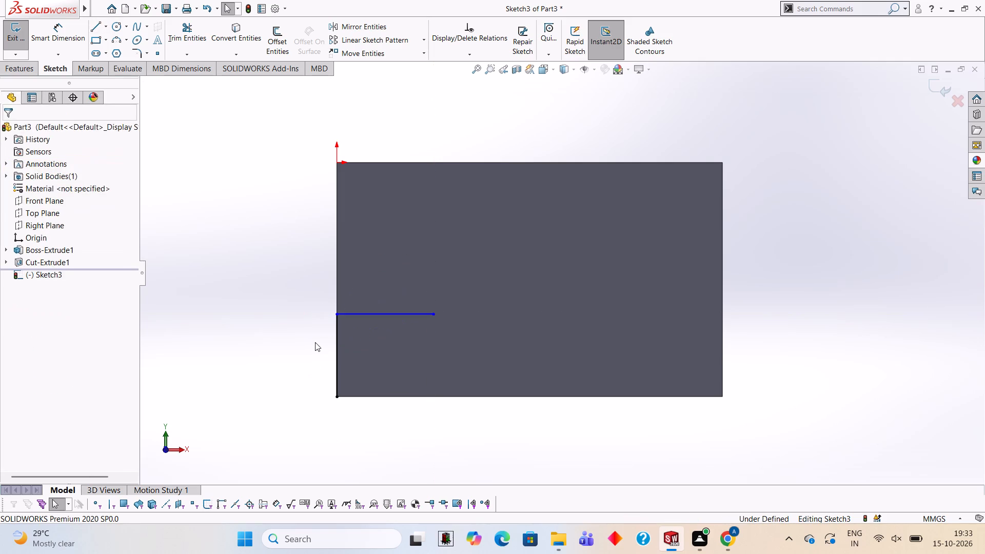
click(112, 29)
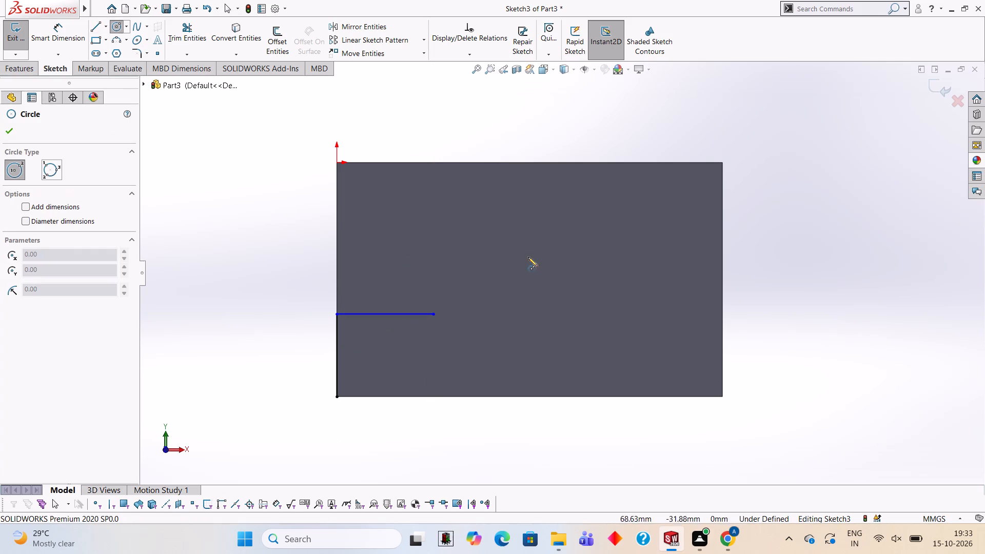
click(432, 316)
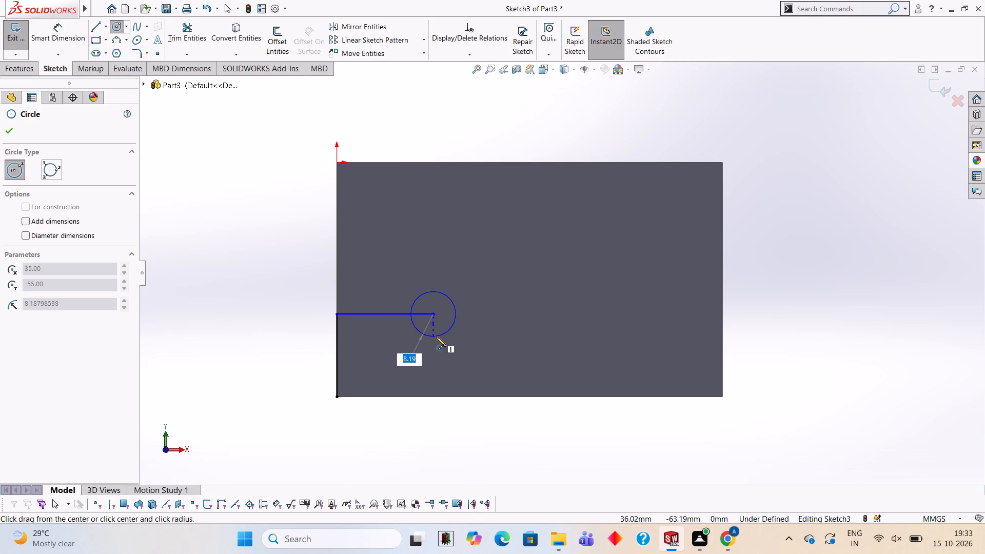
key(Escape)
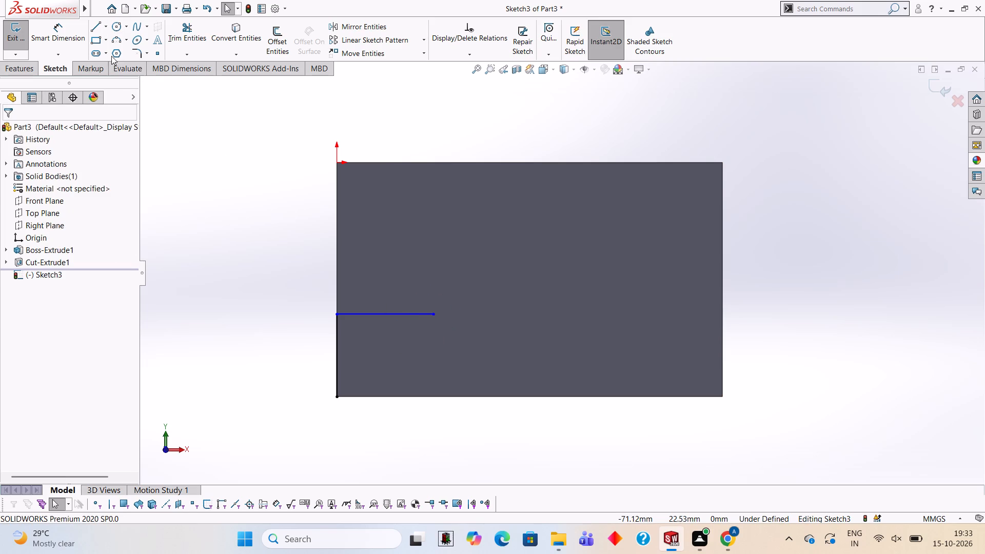
Sketch a circle with a 16 mm diameter dimension, centred on the inner end of the 35 mm line.
click(116, 29)
click(40, 203)
click(45, 223)
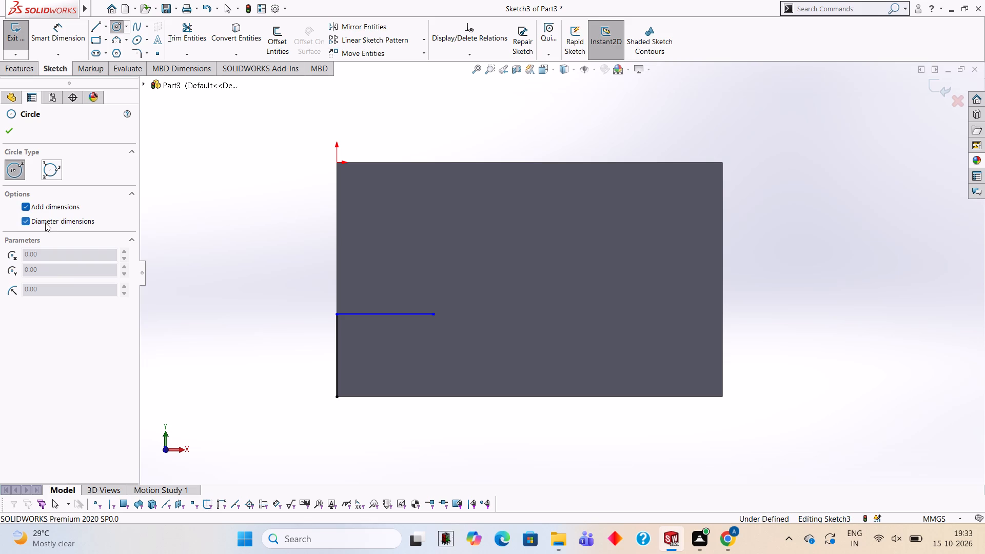
click(434, 313)
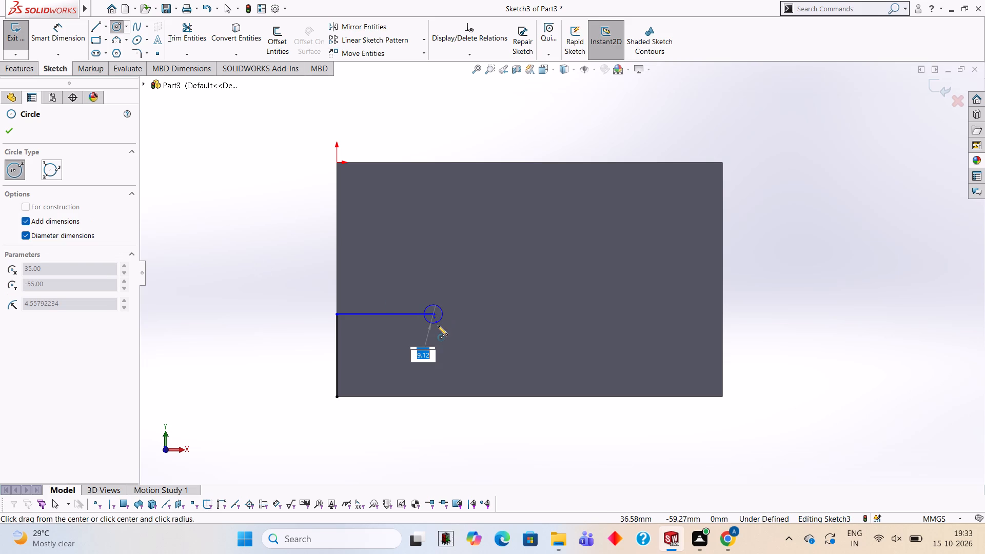
text(16)
key(Return)
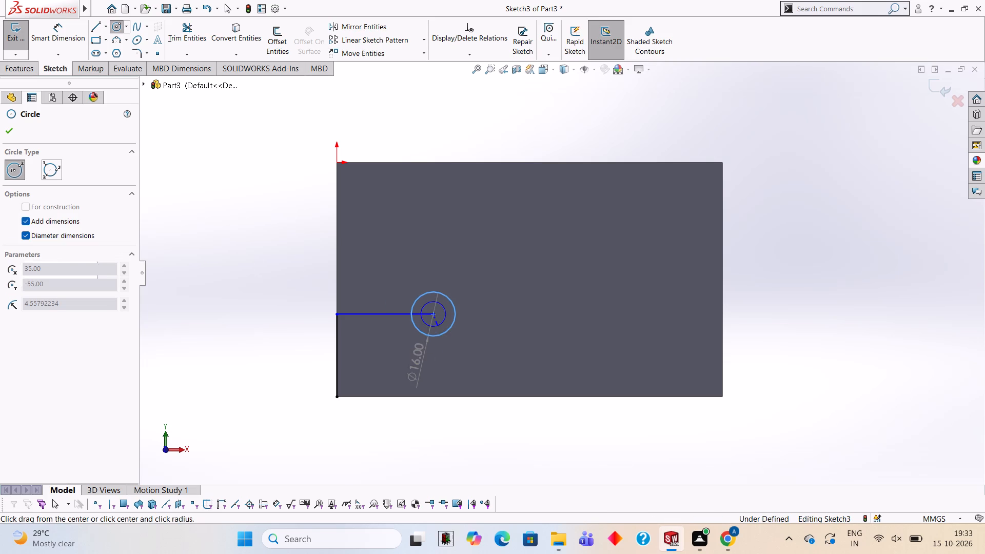
key(Escape)
key(Escape)
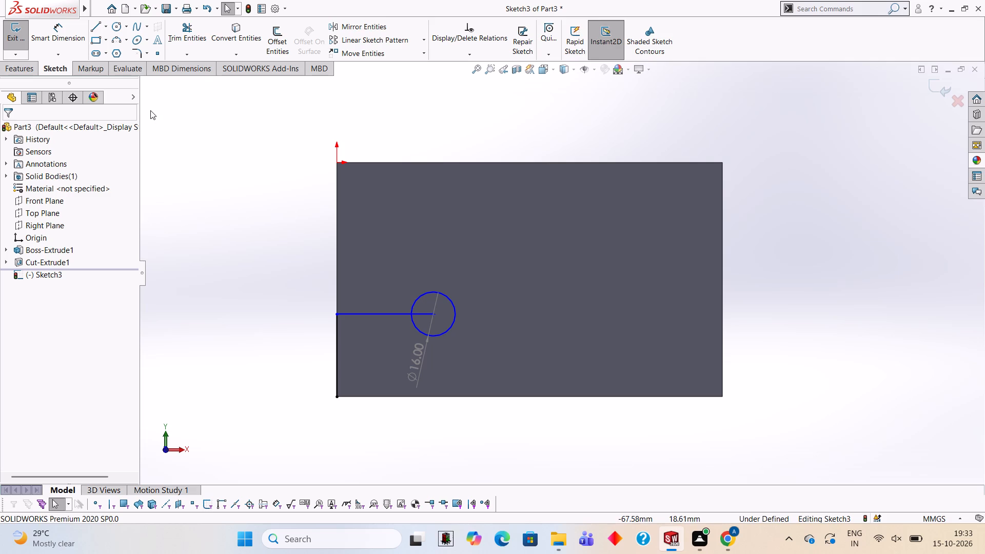
Sketch a 70 mm horizontal line from the circle's centre, extending away from the 35 mm line.
click(97, 22)
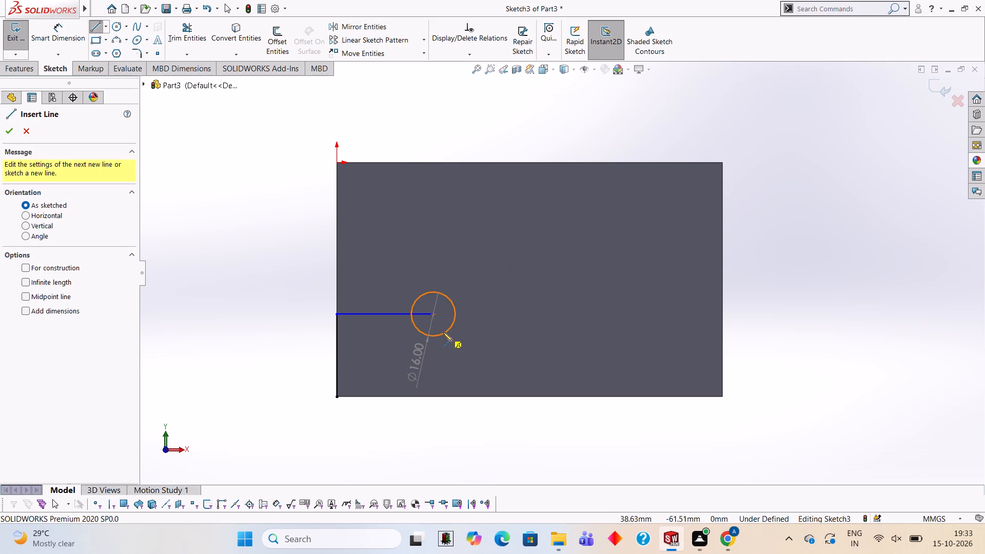
click(433, 313)
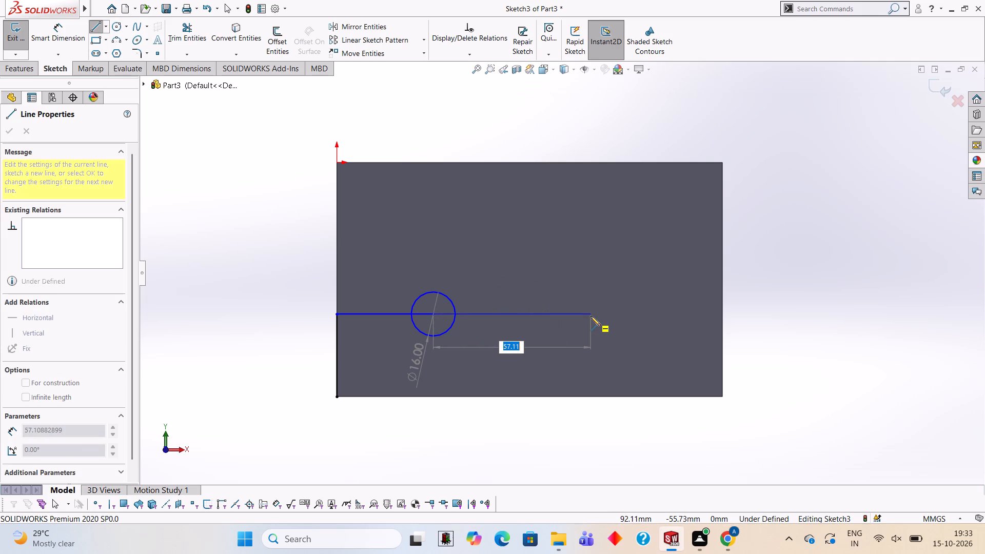
text(70)
key(Return)
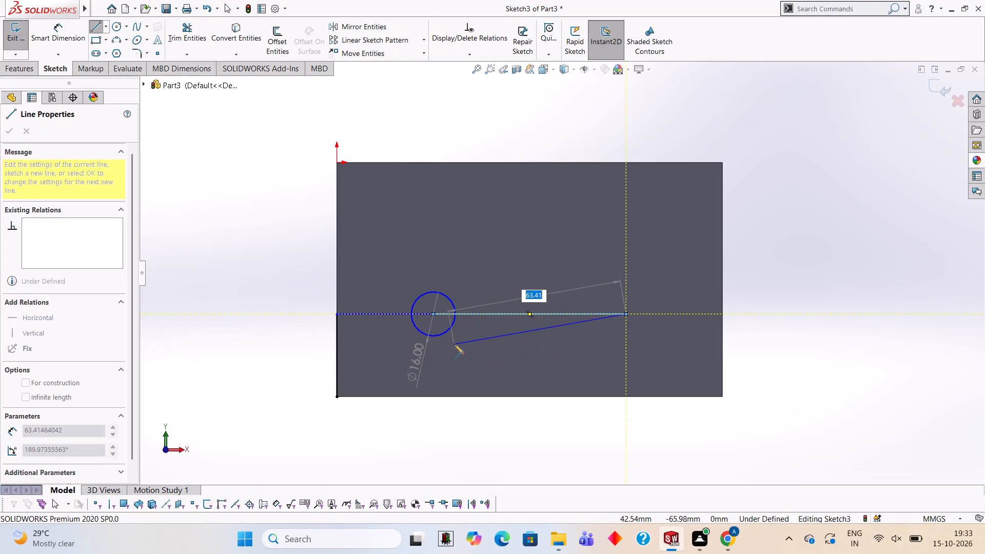
key(Escape)
key(Escape)
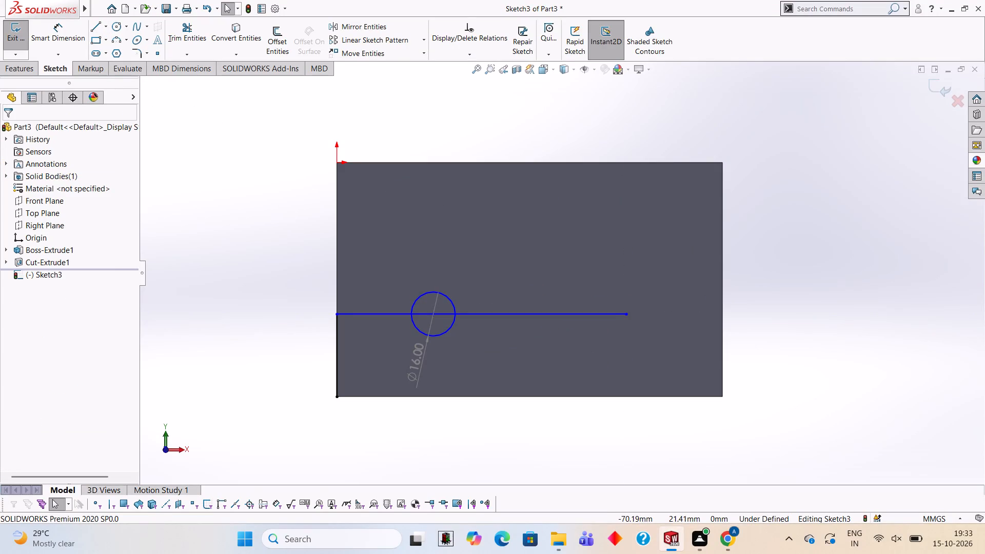
Sketch a second circle with a 16 mm diameter dimension, centred on the far end of the 70 mm line.
click(116, 29)
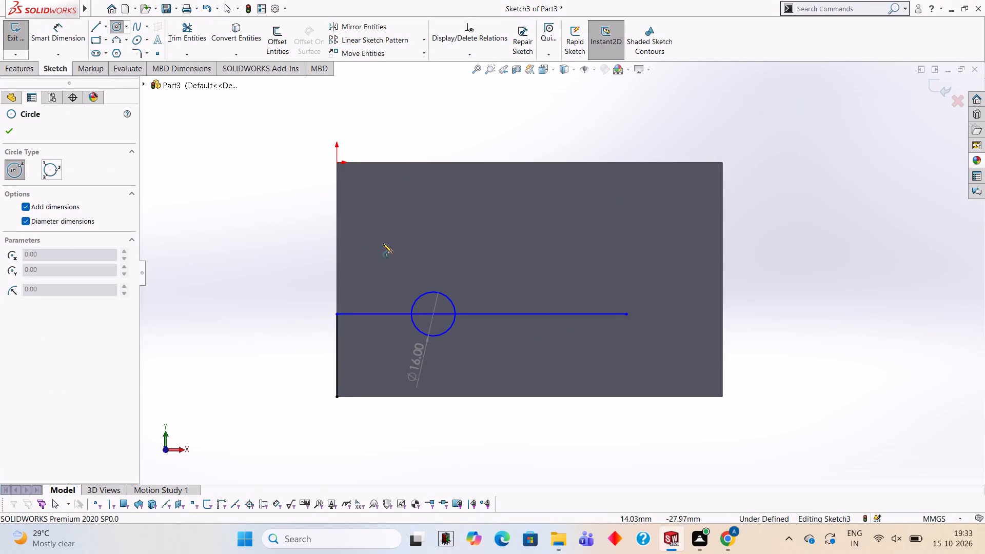
click(625, 314)
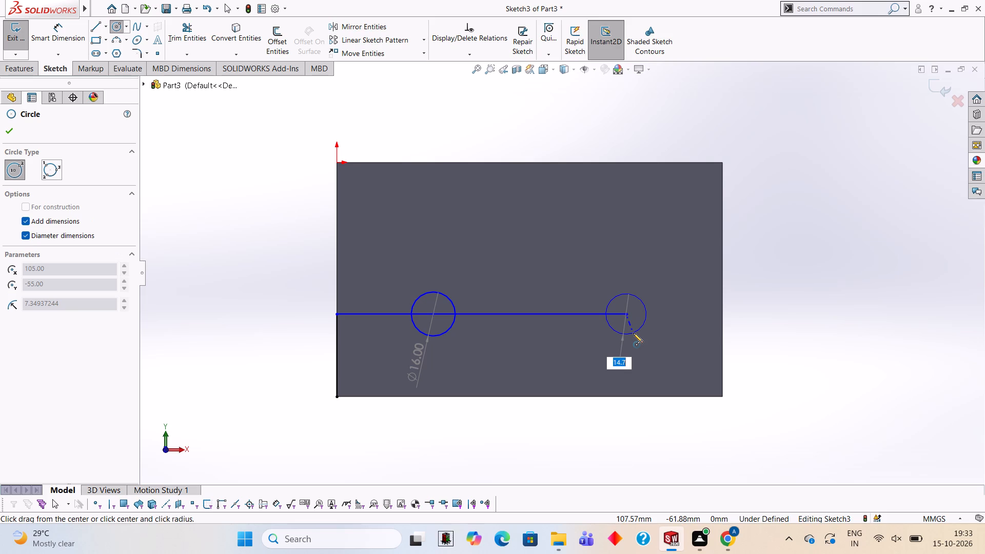
text(16)
key(Return)
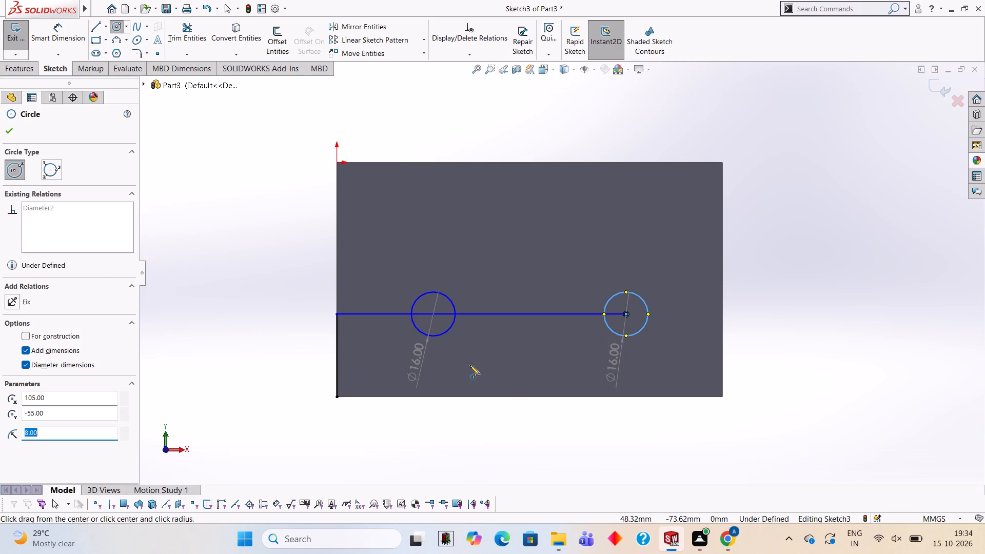
key(Escape)
key(Escape)
Trim away all the sketch's construction-guide lines, including the pieces inside the circles, leaving only the two 16 mm circles.
click(193, 29)
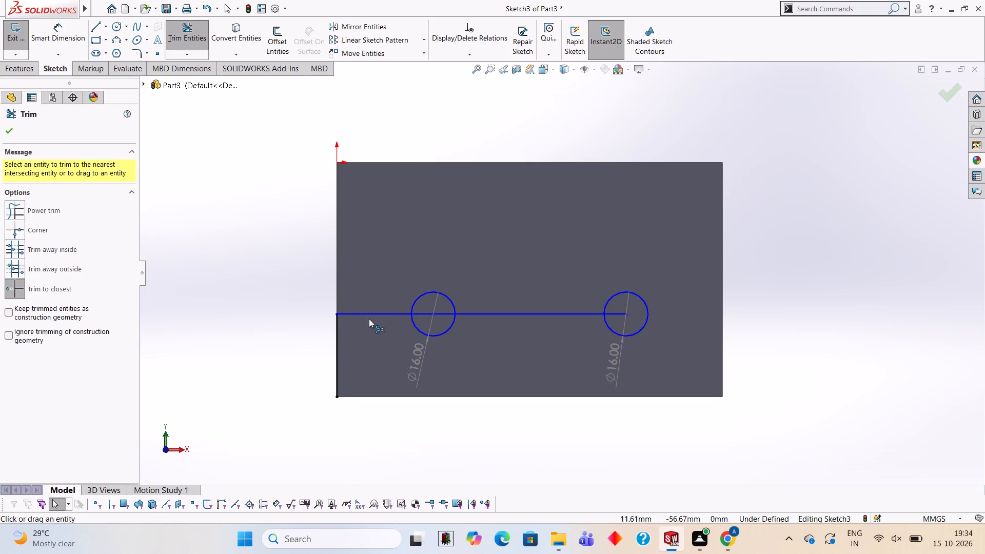
click(375, 315)
click(337, 329)
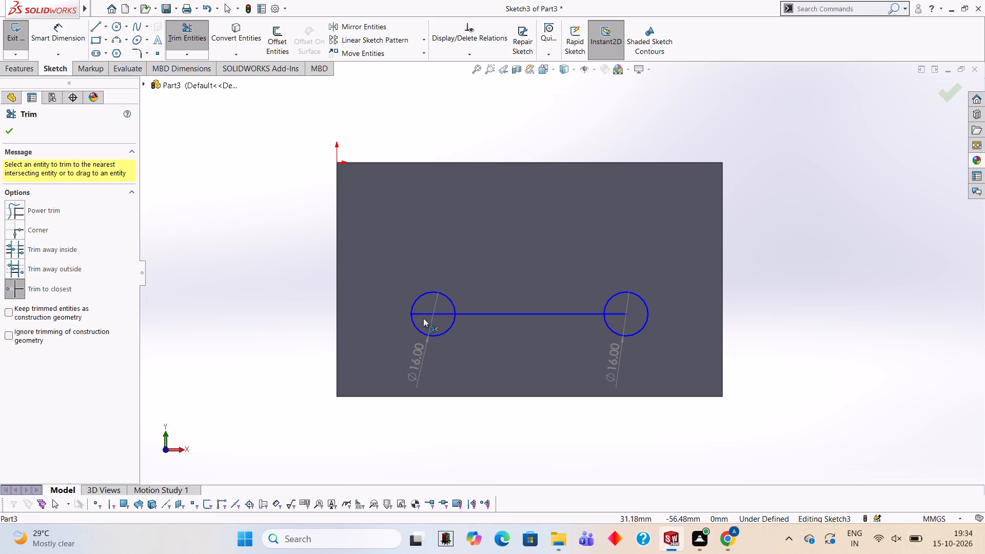
click(424, 315)
click(447, 313)
click(516, 313)
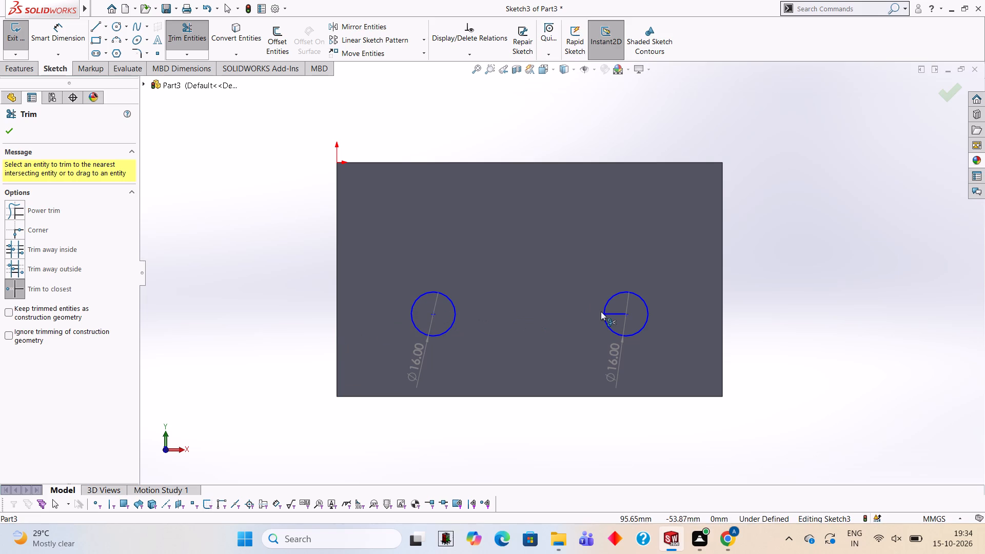
click(608, 311)
Cut-extrude both 16 mm circles through the block with a blind depth of 140 mm.
click(10, 70)
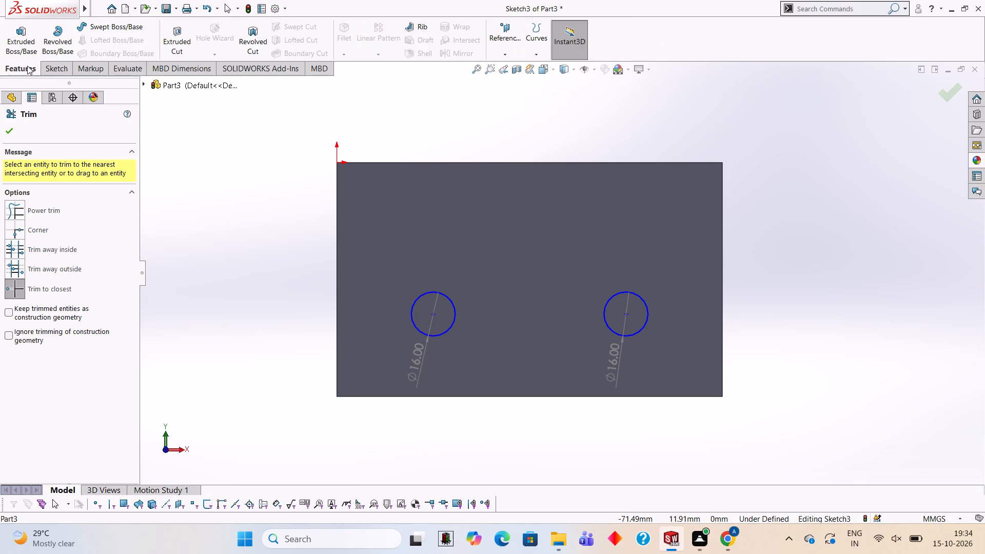
click(192, 49)
middle_drag(304, 174, 327, 187)
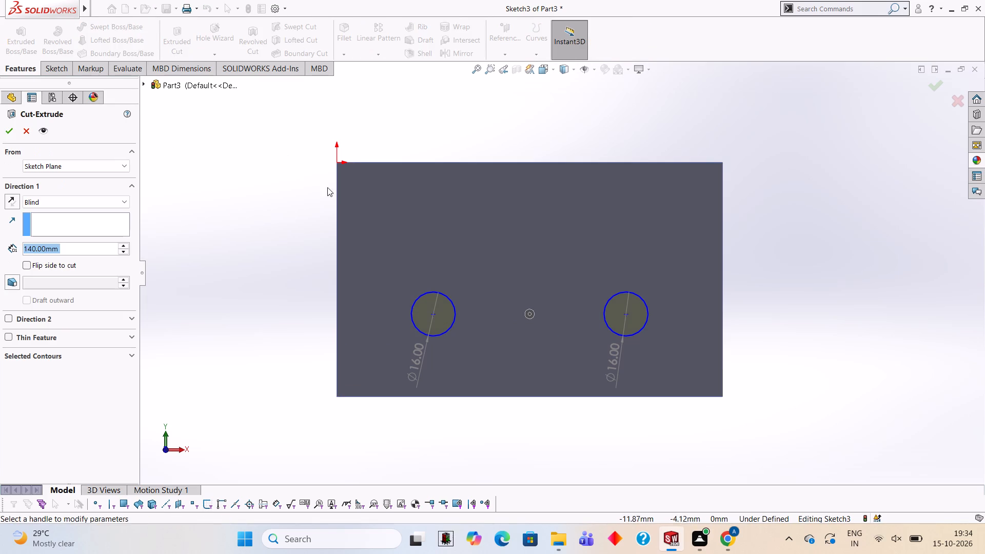
middle_drag(327, 187, 396, 212)
double_click(0, 125)
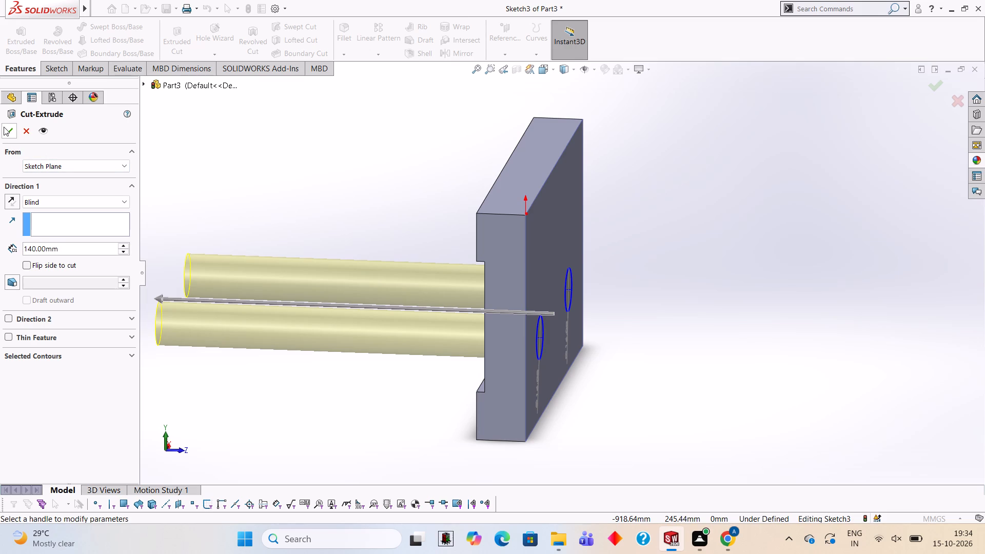
click(4, 127)
click(306, 157)
Examine the block and its two through holes from several sides, including the recess side and the narrow long face.
scroll(525, 213, up, 2)
middle_drag(546, 230, 533, 232)
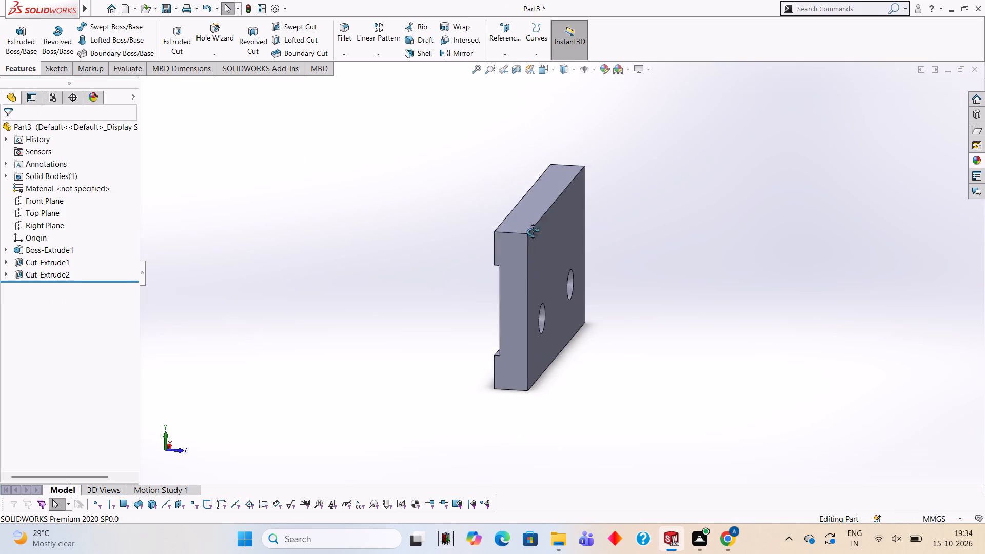
middle_drag(533, 232, 462, 201)
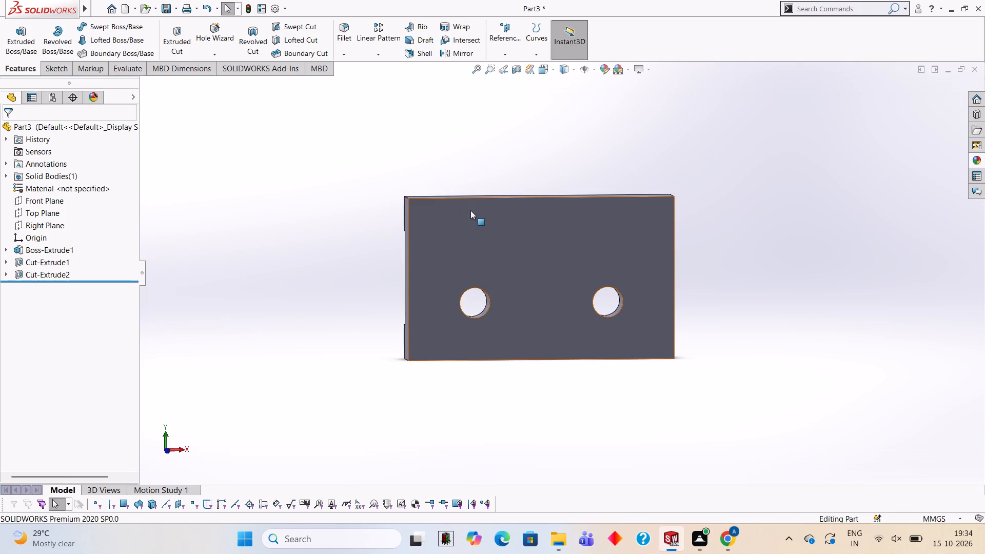
middle_drag(622, 265, 611, 276)
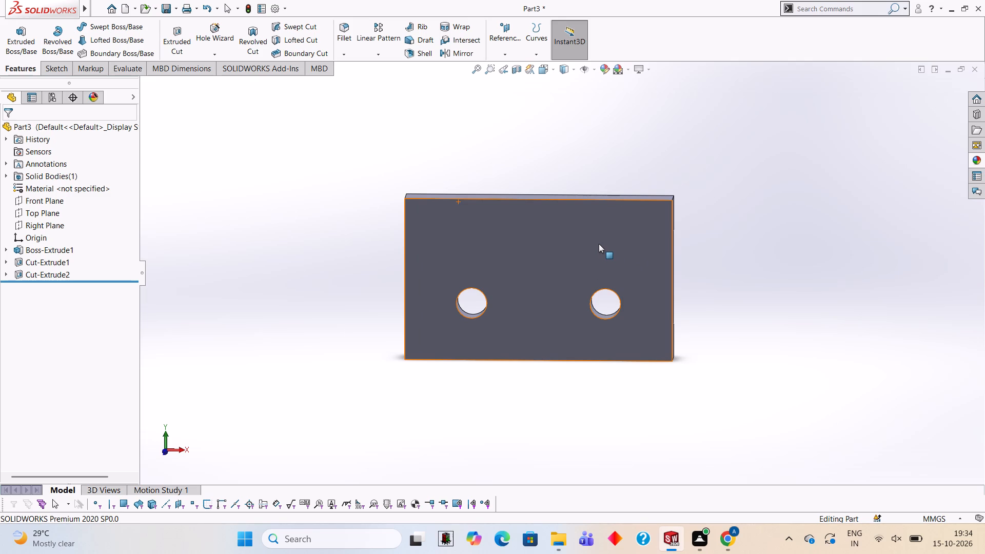
middle_drag(570, 334, 555, 182)
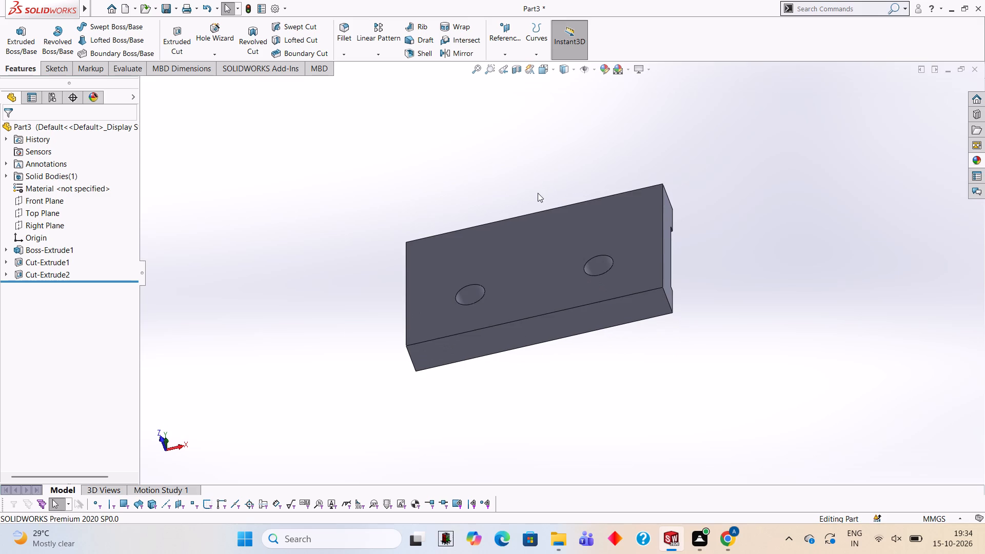
middle_drag(577, 215, 590, 263)
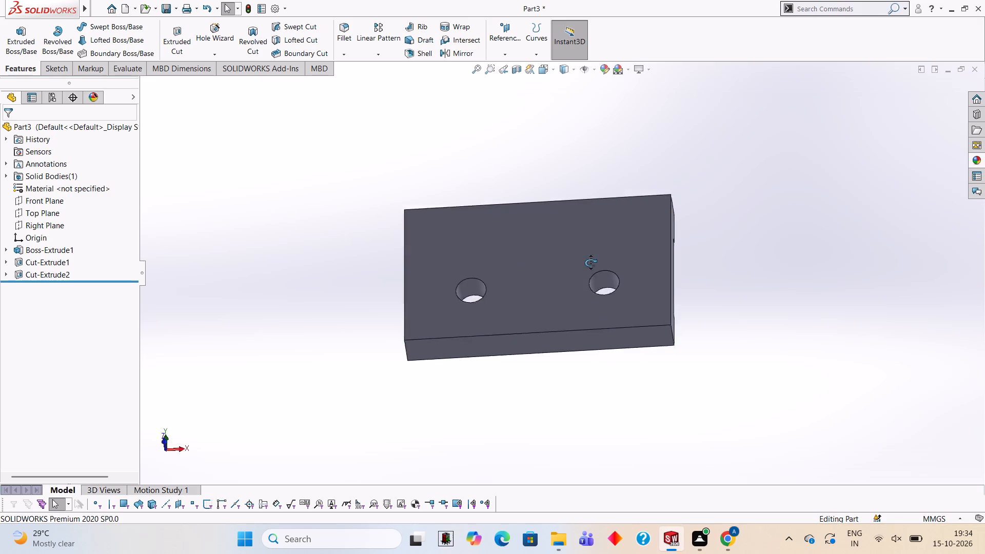
middle_drag(590, 263, 538, 384)
middle_drag(678, 239, 529, 422)
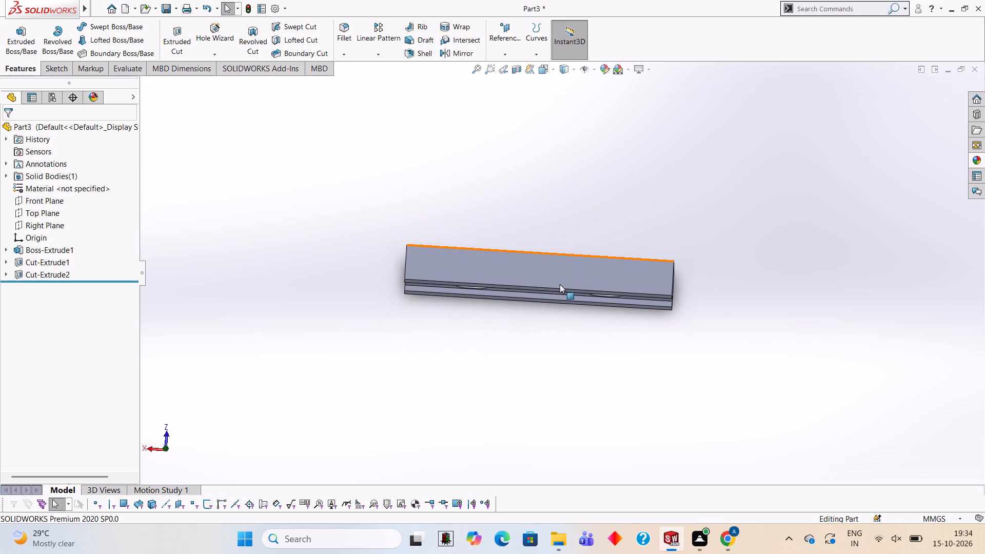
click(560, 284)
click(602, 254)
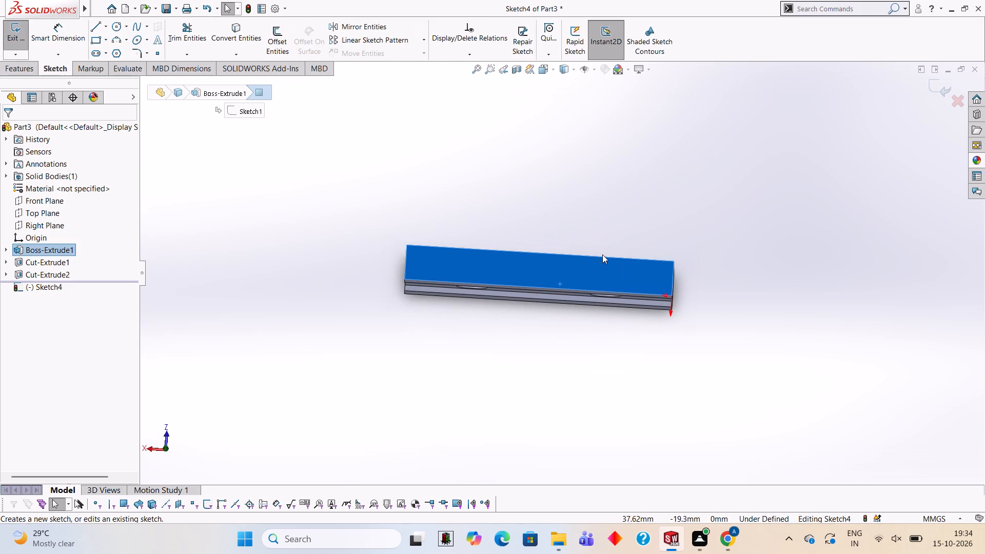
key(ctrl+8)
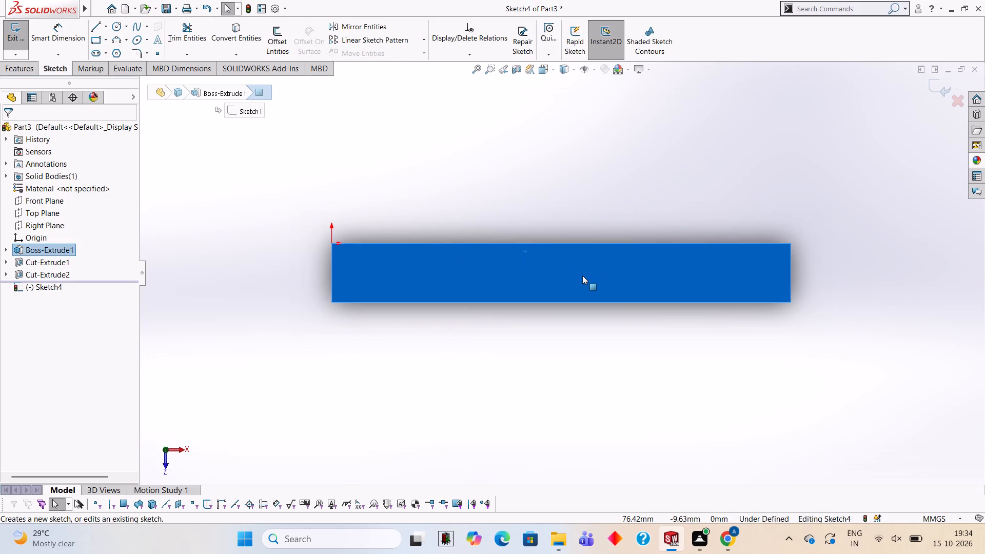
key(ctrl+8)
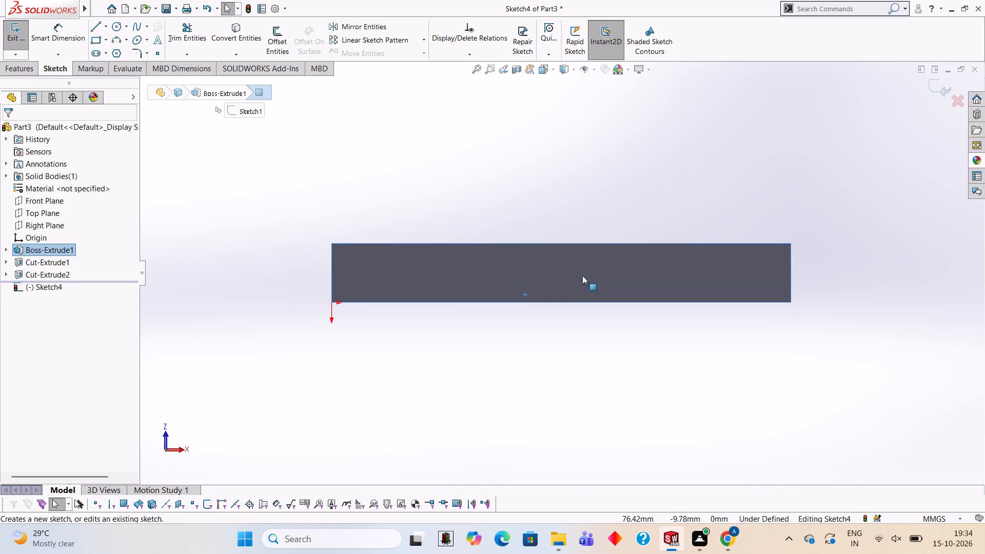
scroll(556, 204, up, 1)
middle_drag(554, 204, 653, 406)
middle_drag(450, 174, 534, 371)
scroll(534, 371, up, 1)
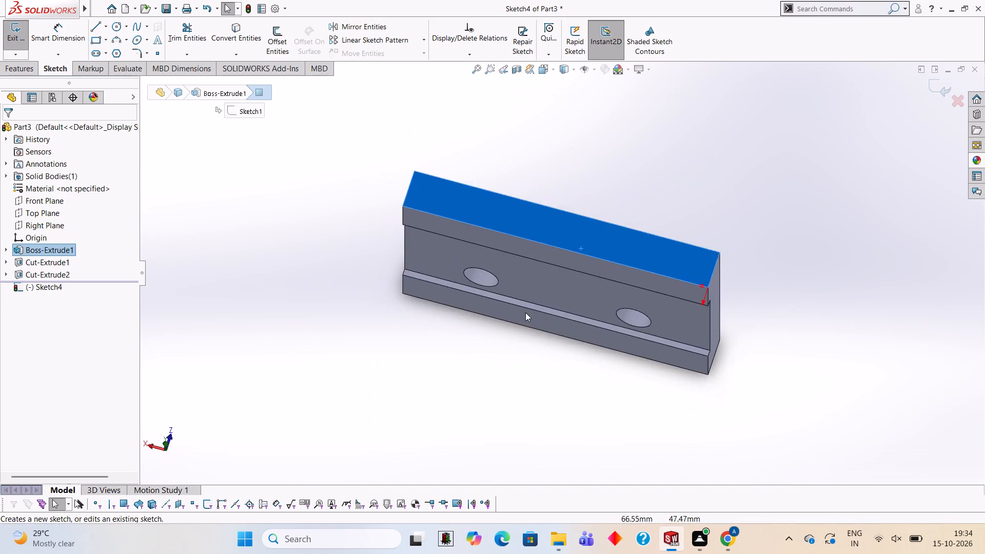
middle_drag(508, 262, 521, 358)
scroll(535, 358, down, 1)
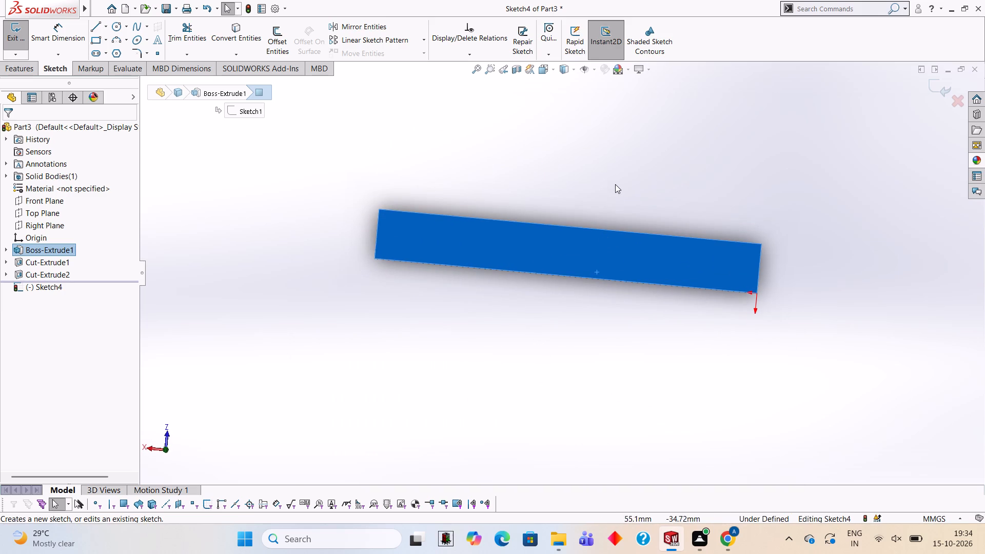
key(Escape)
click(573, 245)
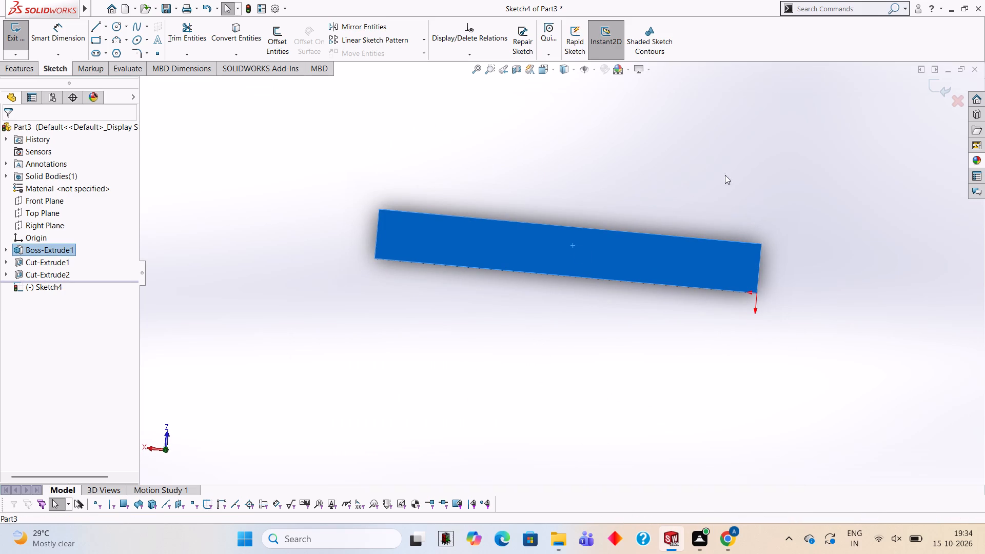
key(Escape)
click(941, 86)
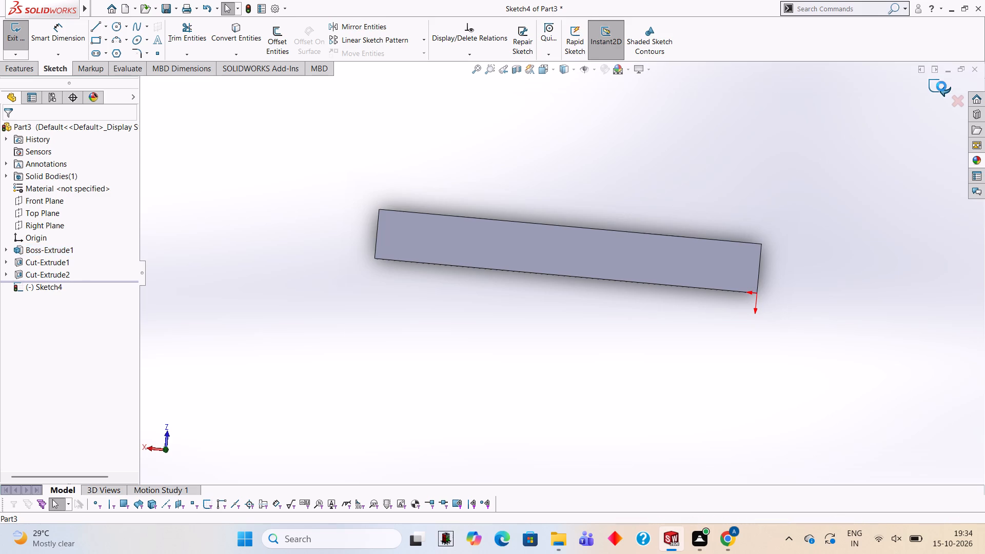
On the 140 × 18 mm face at the origin, sketch a 20 mm line along the edge from the corner opposite the origin, then a 38 mm perpendicular line outward.
click(606, 245)
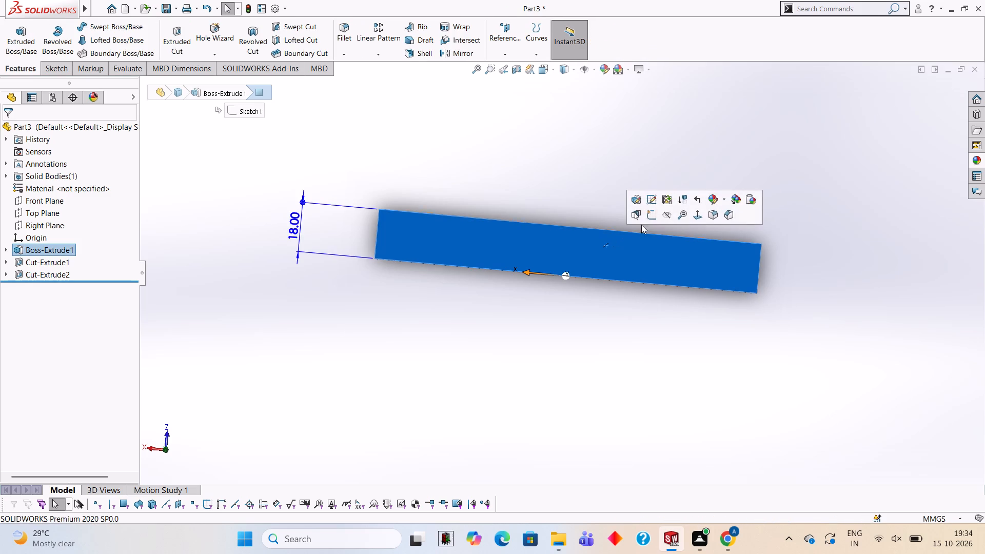
click(648, 214)
key(ctrl+8)
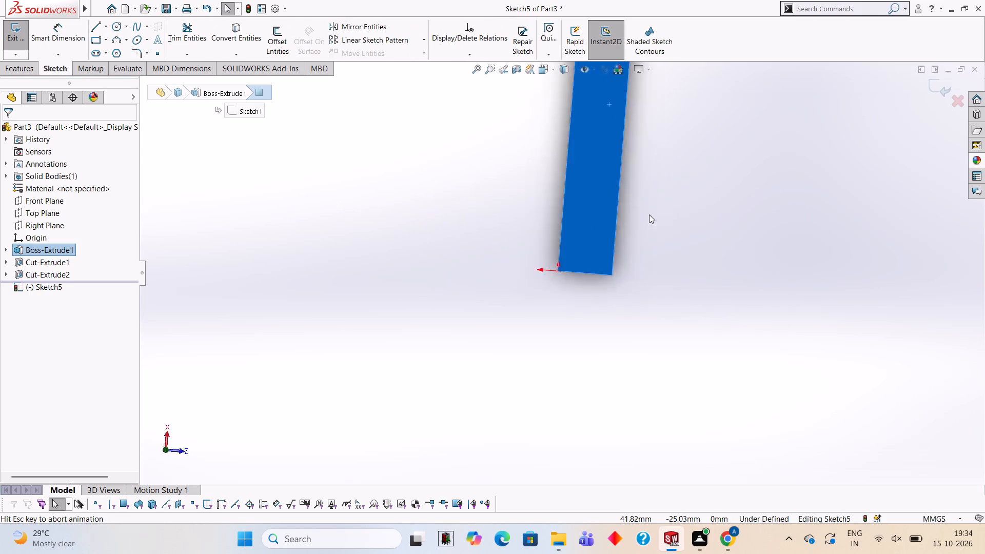
key(ctrl+8)
key(ctrl+8)
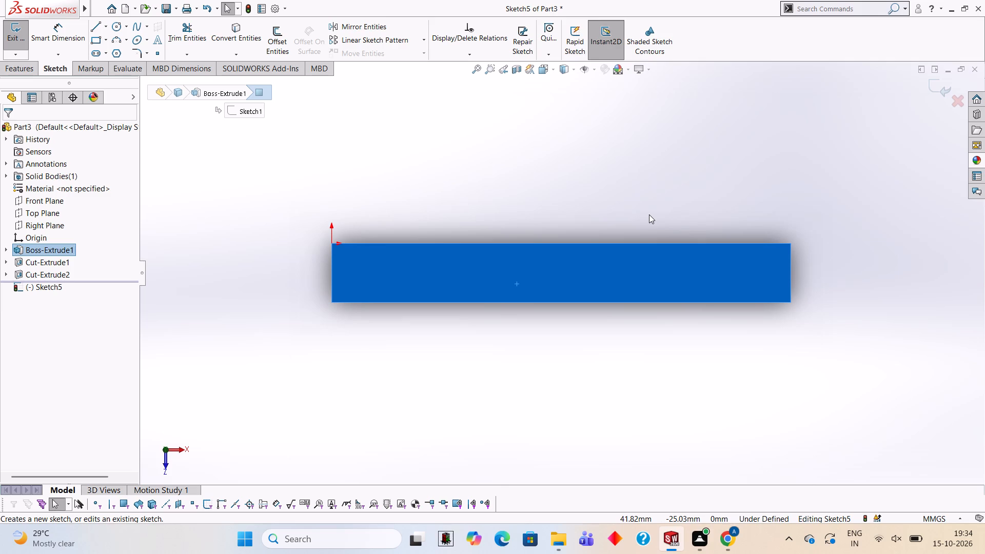
scroll(360, 342, up, 3)
middle_drag(376, 359, 443, 312)
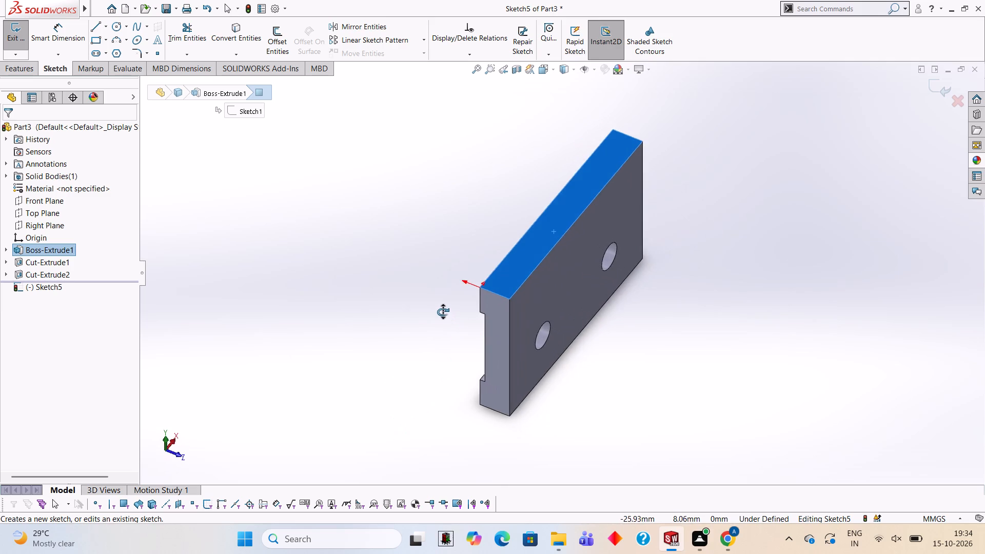
middle_drag(443, 312, 589, 365)
middle_drag(565, 282, 552, 416)
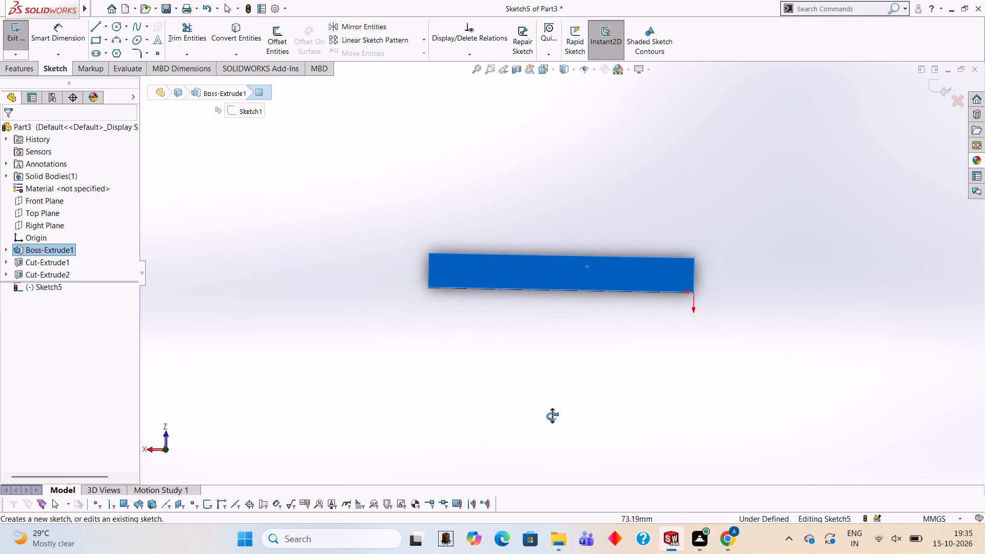
middle_drag(552, 416, 557, 422)
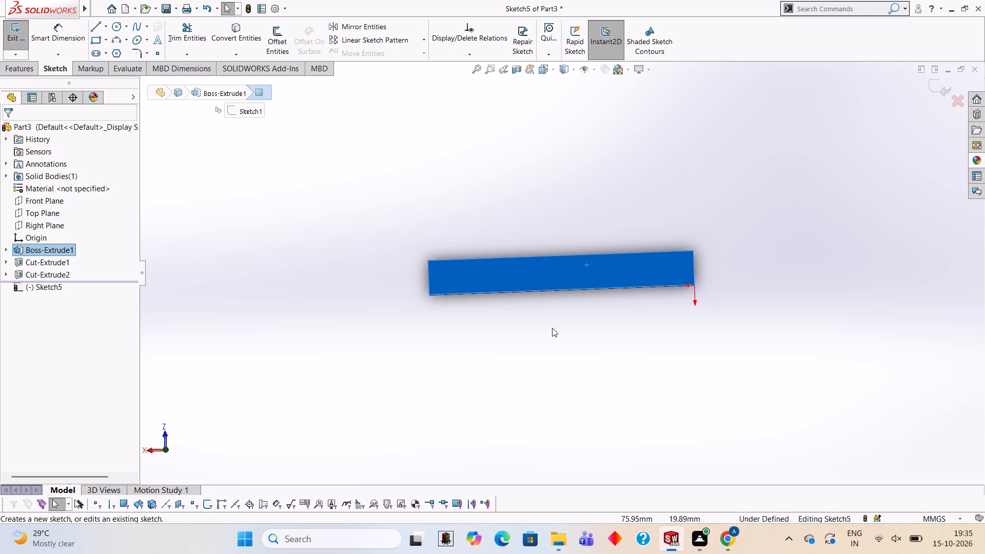
middle_click(552, 328)
scroll(553, 280, up, 2)
scroll(585, 244, down, 3)
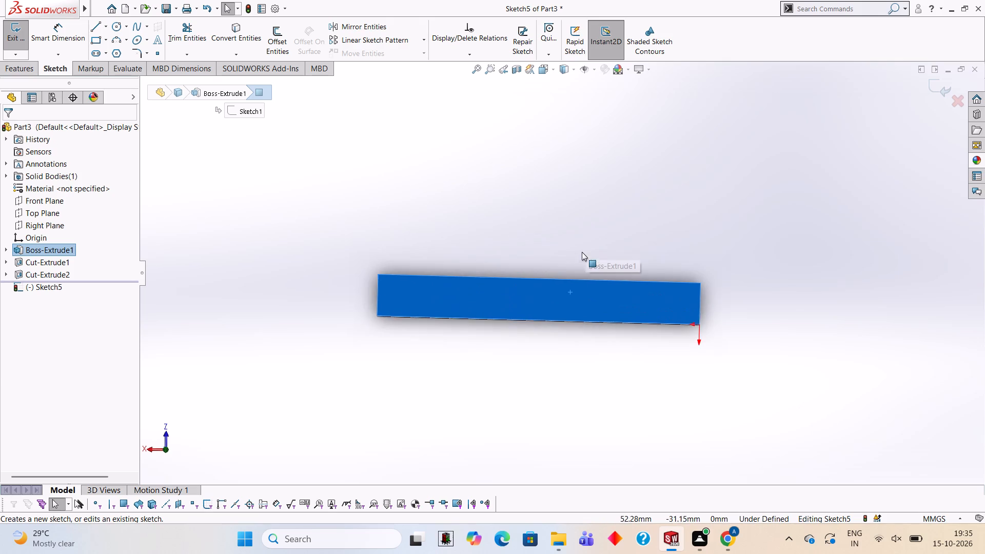
scroll(582, 252, down, 2)
middle_click(581, 255)
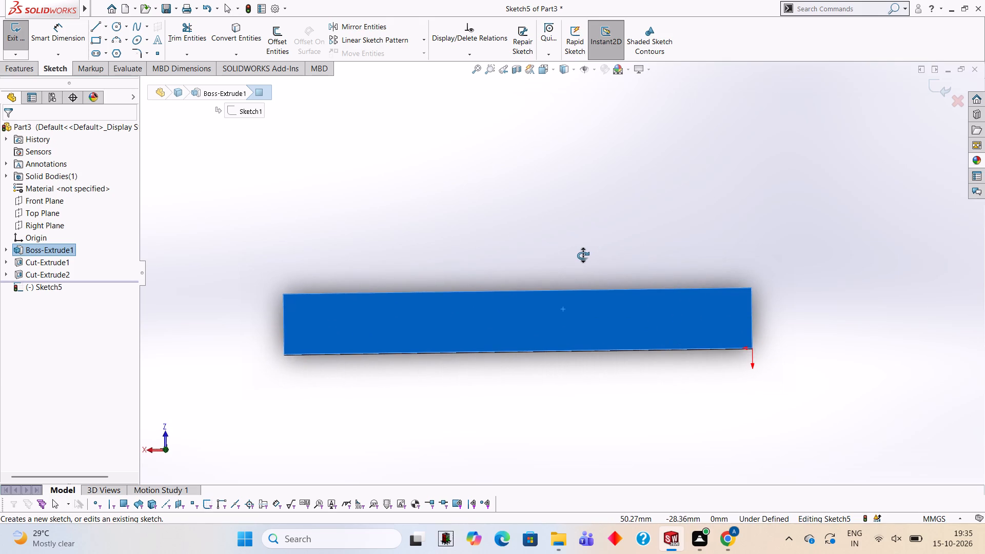
scroll(555, 255, up, 2)
scroll(555, 250, down, 2)
scroll(538, 210, down, 1)
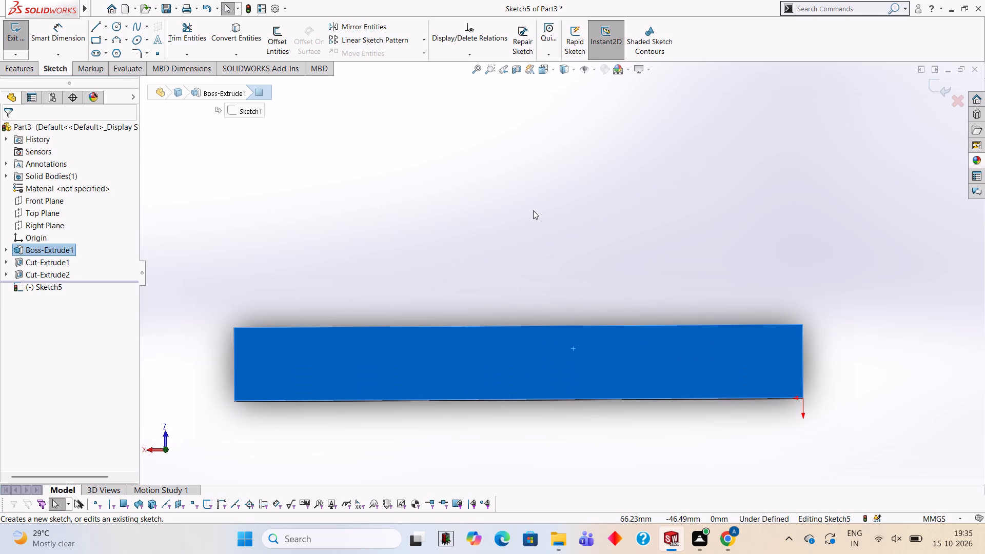
click(95, 30)
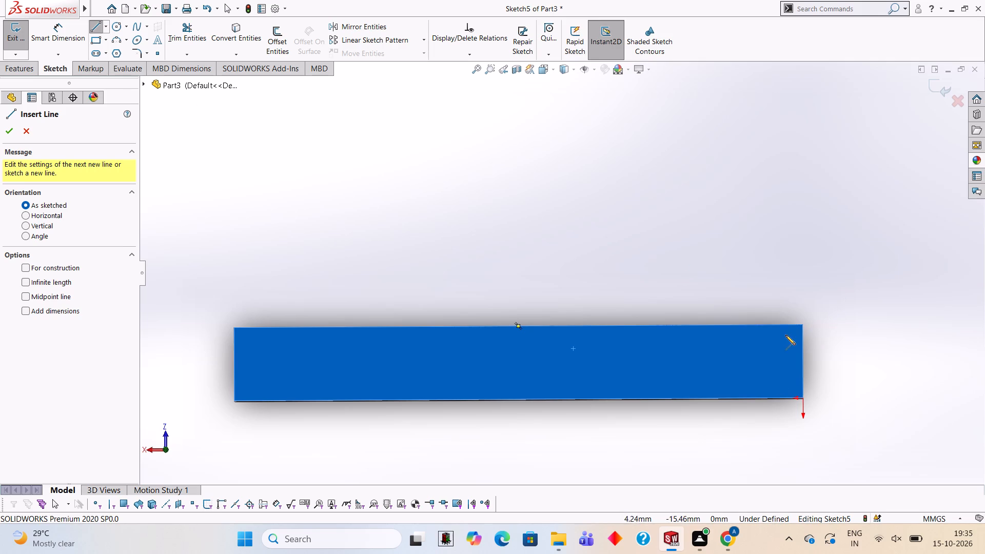
click(801, 324)
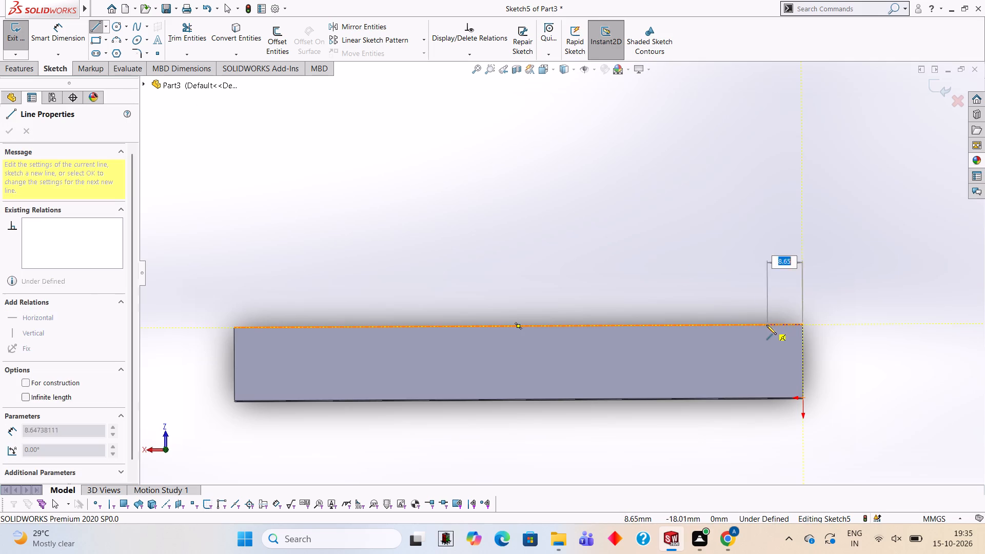
text(20)
key(Return)
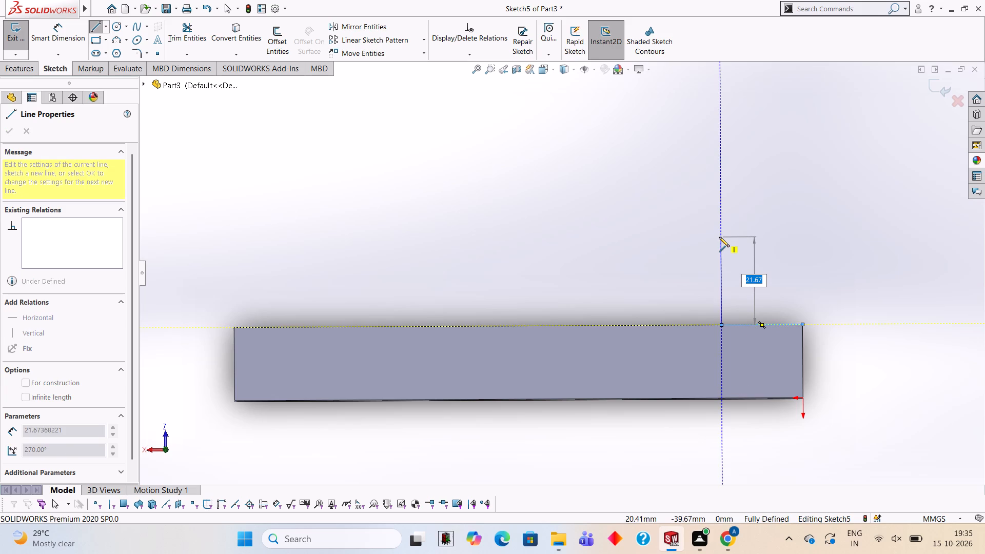
text(38)
key(Return)
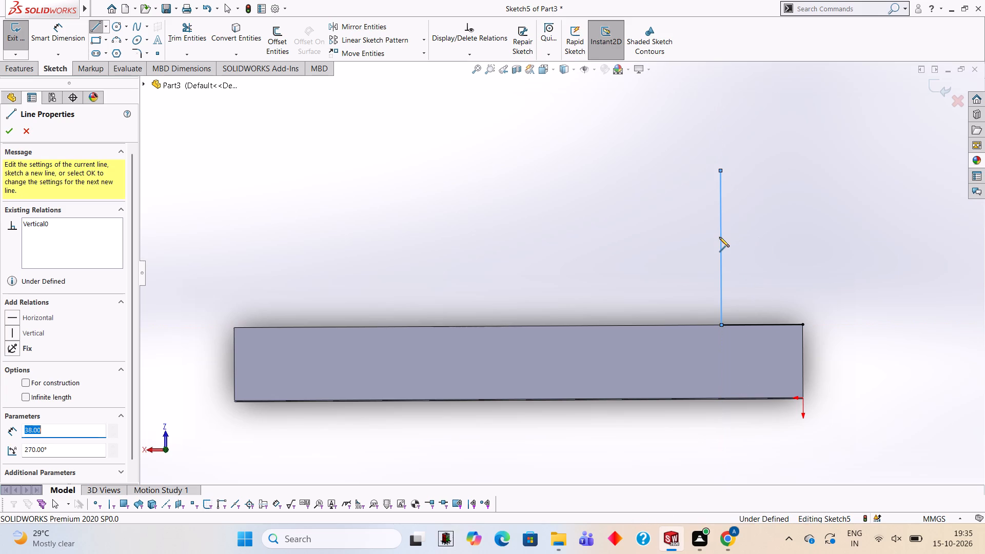
key(Escape)
key(Escape)
key(Escape)
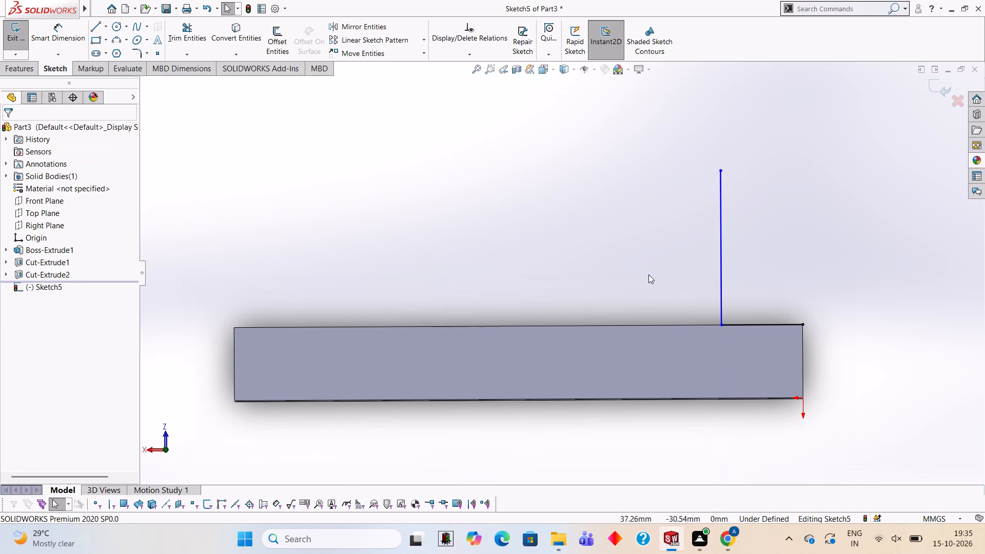
Sketch a 40 mm diameter circle centred on the free end of the 38 mm line.
click(114, 31)
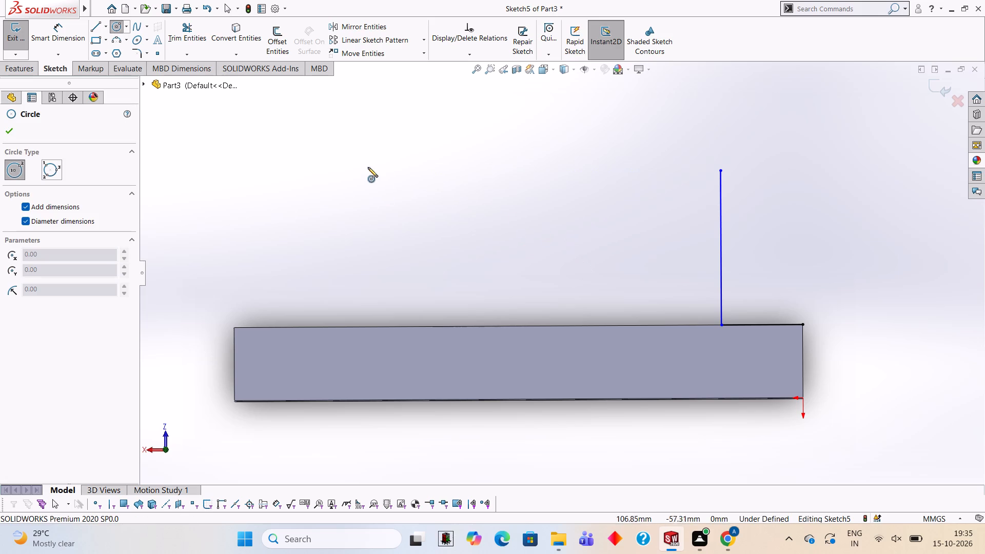
click(719, 169)
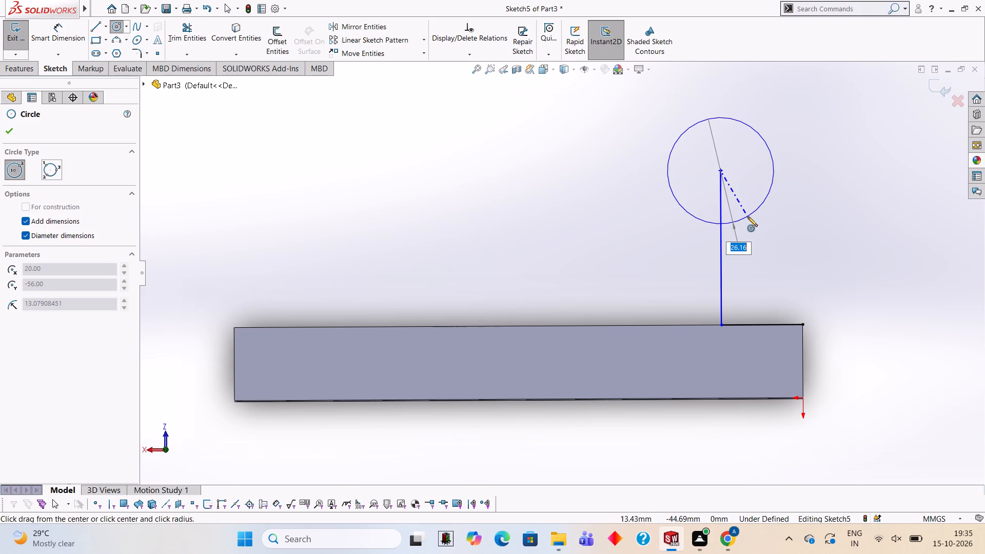
text(40)
key(Return)
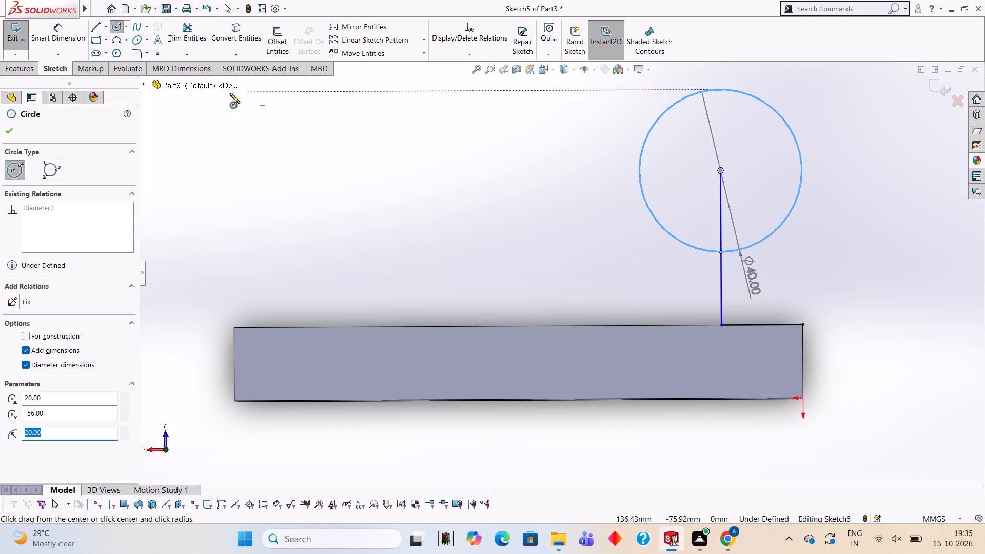
Trim away the 20 mm and 38 mm guide lines, including the piece inside the circle, leaving only the 40 mm circle.
click(187, 46)
click(721, 290)
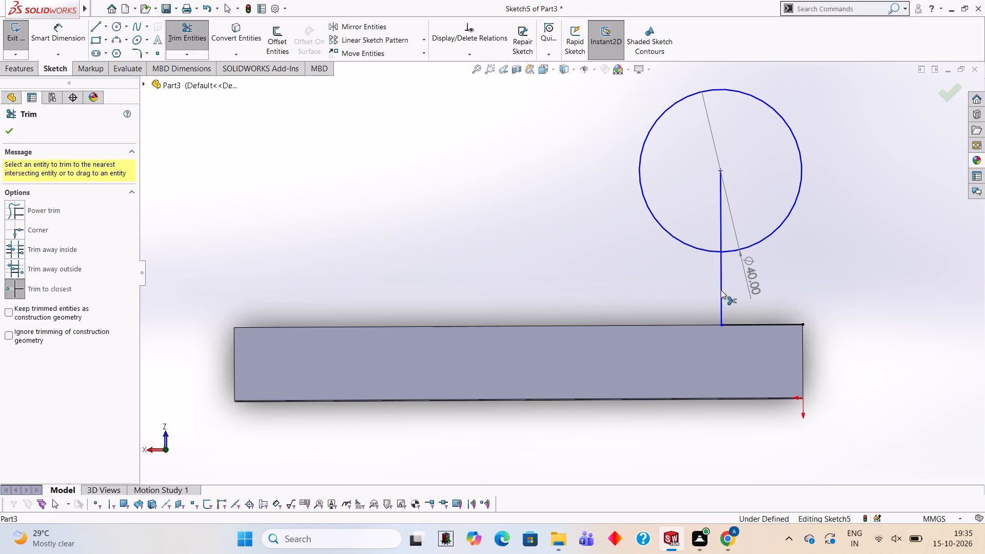
click(767, 327)
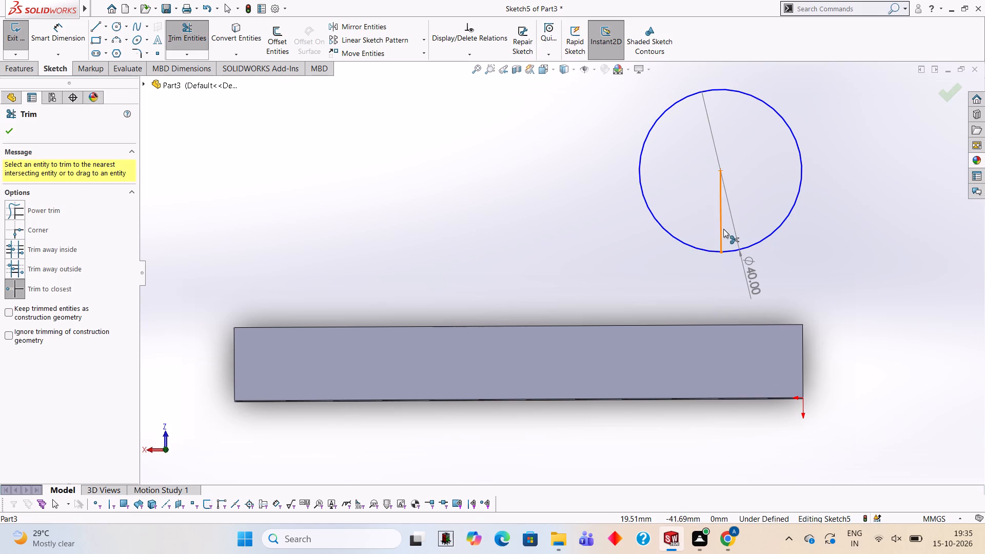
click(723, 229)
Boss-extrude the 40 mm circle to a blind depth of 12 mm in the reversed direction, alongside the block.
middle_drag(362, 186, 377, 190)
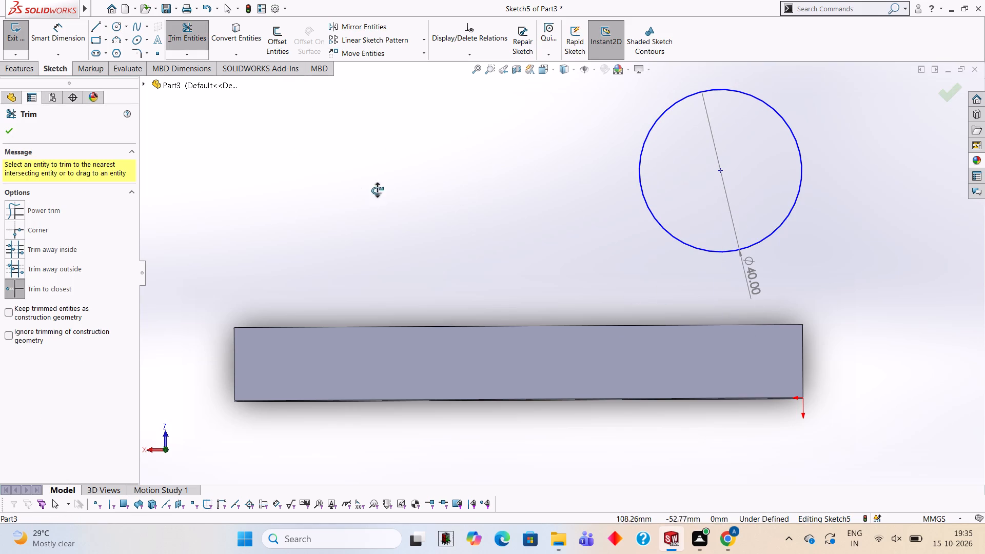
middle_drag(377, 190, 461, 149)
middle_drag(534, 284, 530, 148)
scroll(529, 250, up, 2)
middle_drag(608, 287, 615, 251)
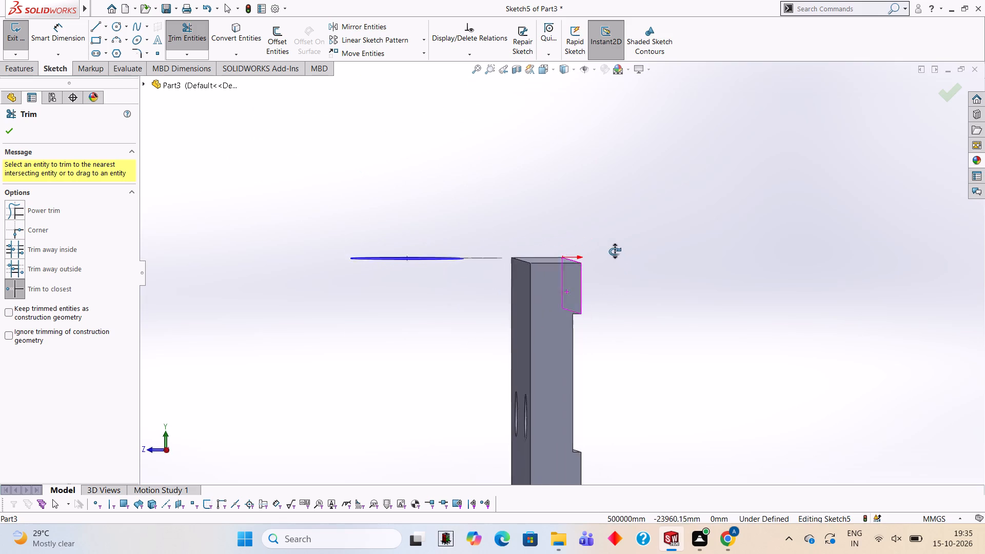
middle_drag(615, 251, 610, 249)
click(24, 69)
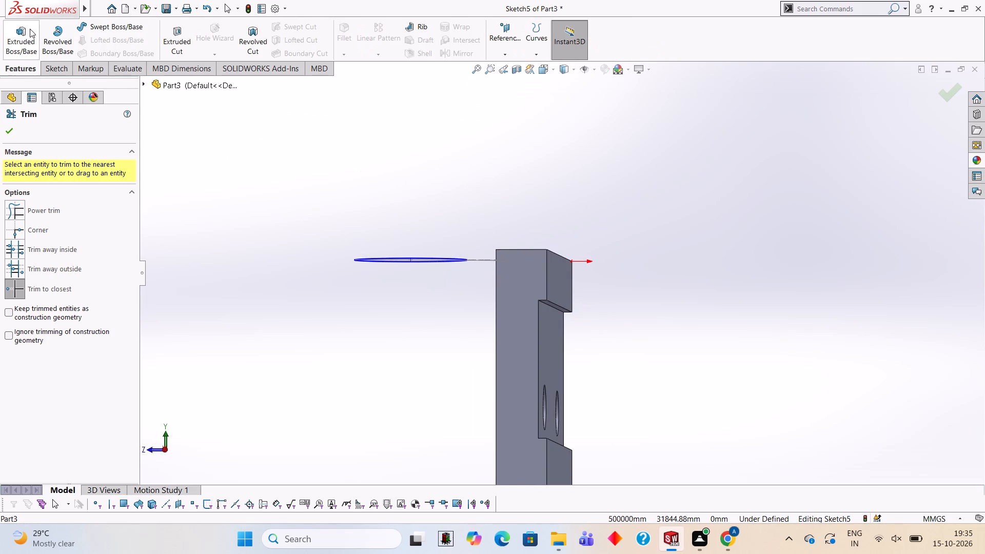
click(30, 29)
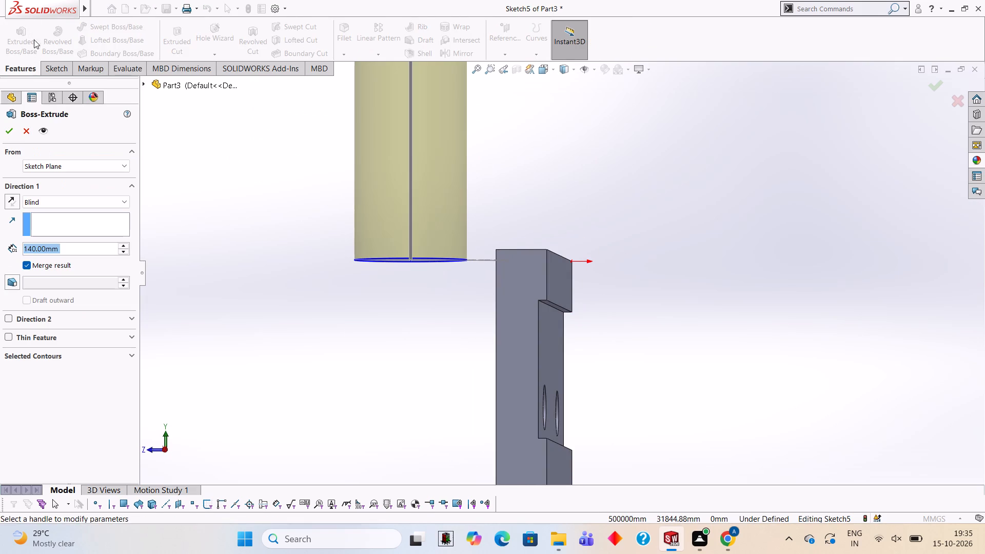
click(12, 206)
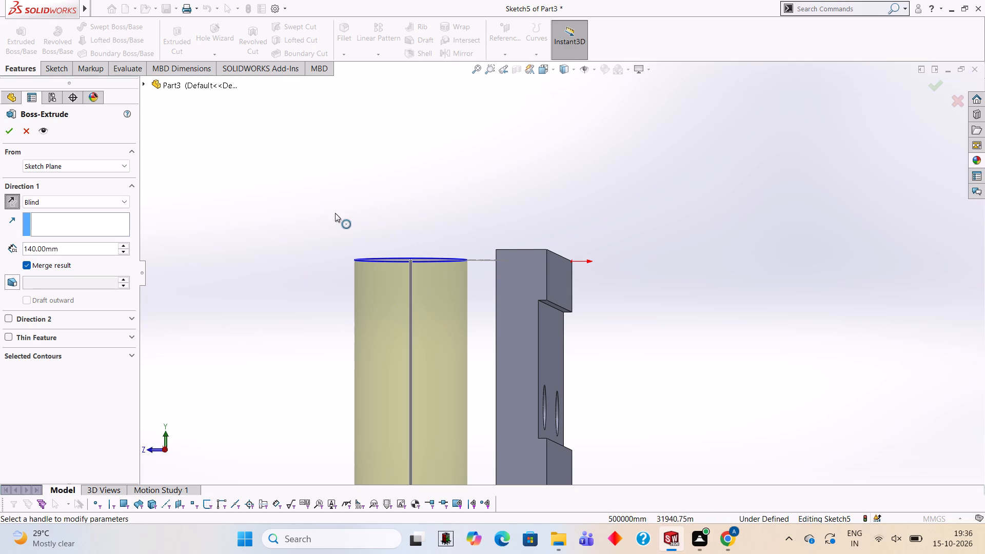
click(83, 250)
key(BackSpace)
key(BackSpace)
key(BackSpace)
key(BackSpace)
key(BackSpace)
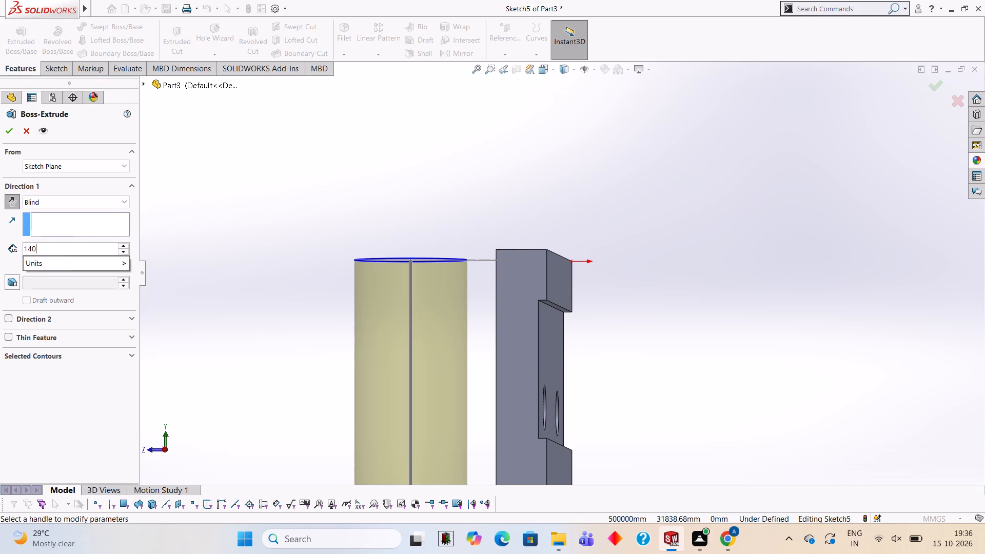
key(BackSpace)
key(BackSpace)
key(BackSpace)
text(12)
key(Return)
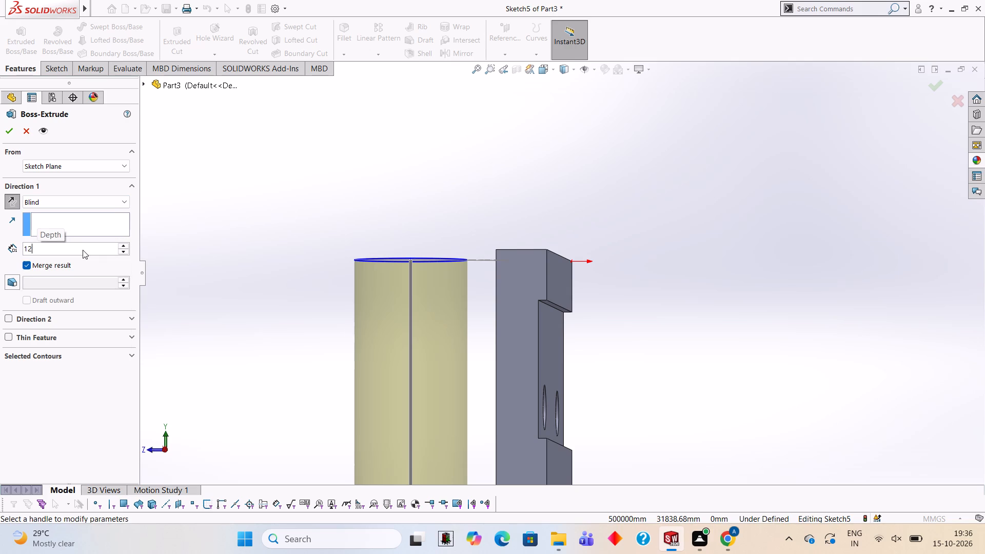
click(9, 135)
click(286, 209)
Examine the extruded disc and the block from several sides, including the two-hole face and the narrow long face.
middle_drag(340, 223, 361, 285)
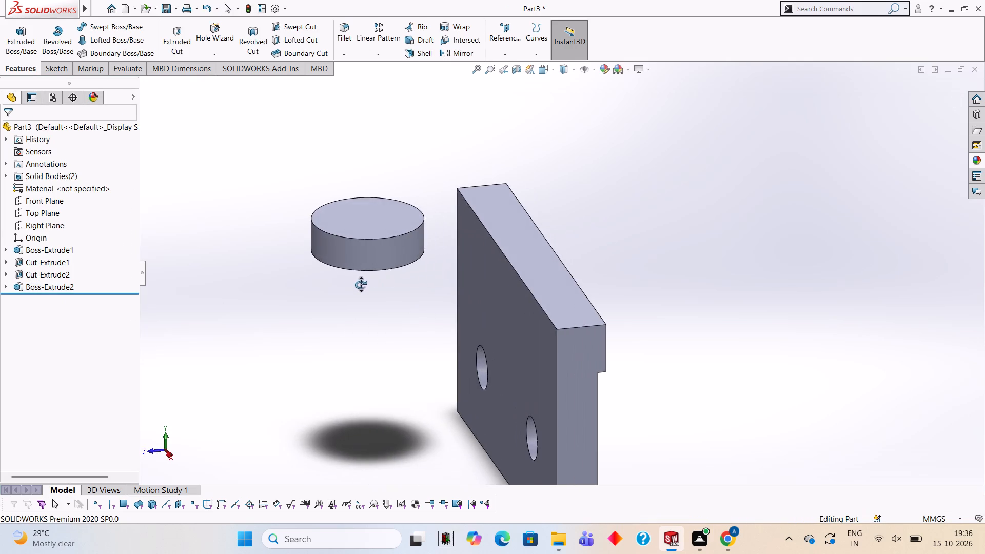
middle_drag(361, 285, 360, 285)
middle_drag(398, 290, 467, 213)
scroll(542, 289, up, 3)
middle_drag(672, 331, 716, 176)
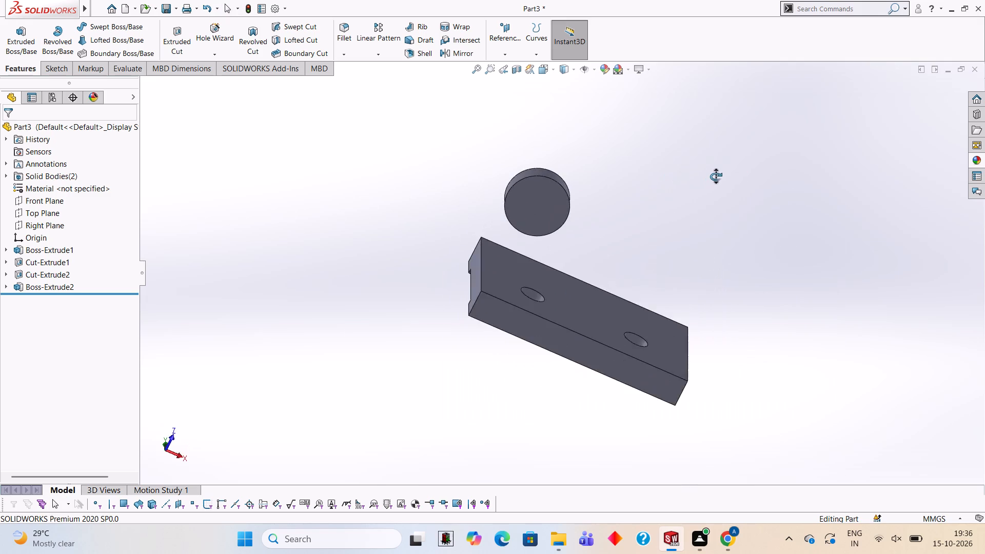
middle_drag(716, 176, 692, 175)
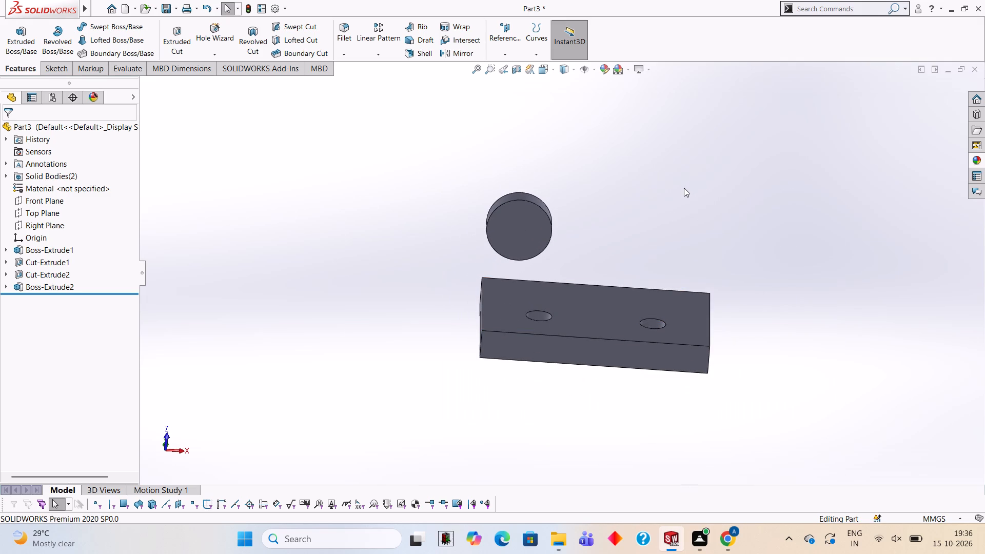
middle_drag(675, 205, 495, 452)
middle_drag(666, 210, 646, 446)
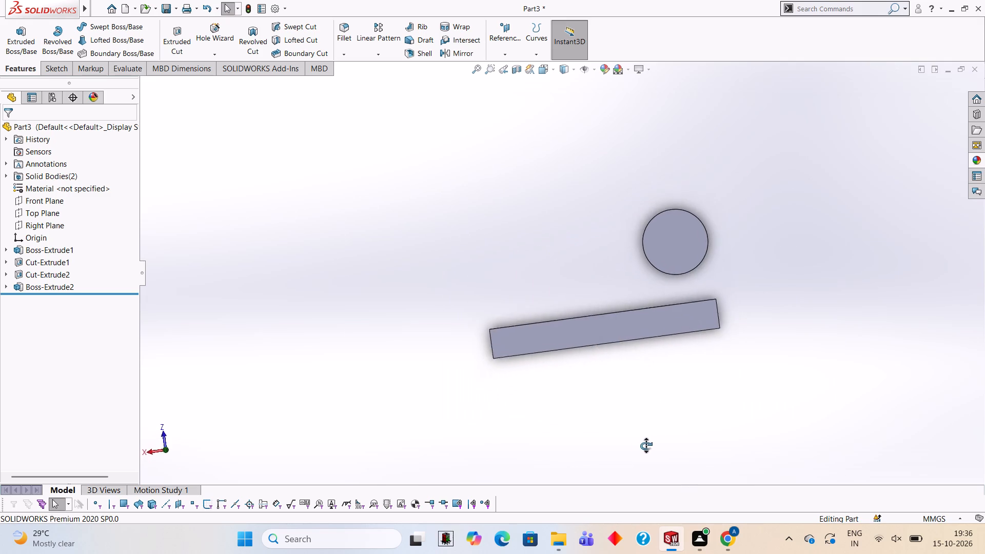
middle_drag(646, 446, 641, 447)
Open a new sketch on the block's 140 × 18 mm face at the origin, viewed normal to the face.
click(671, 312)
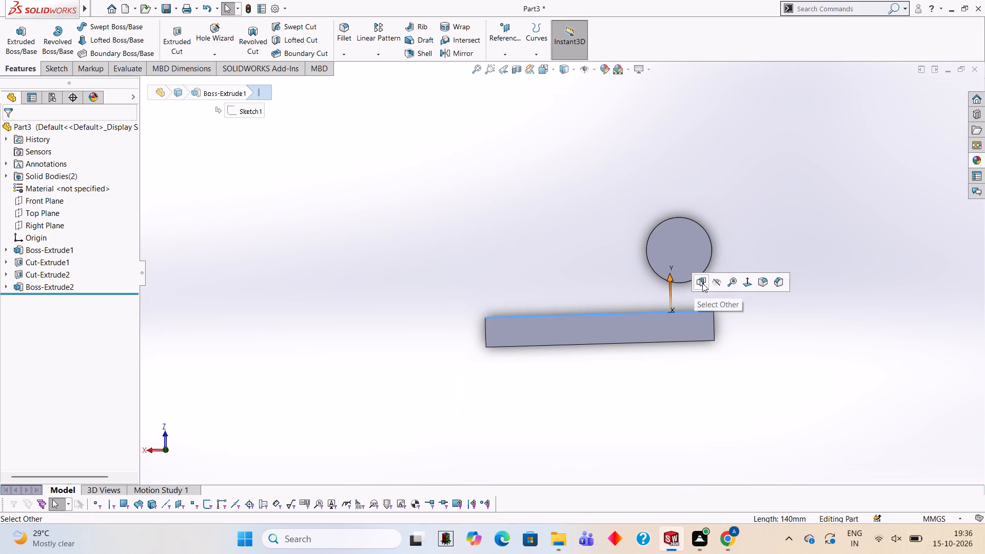
click(752, 215)
key(Escape)
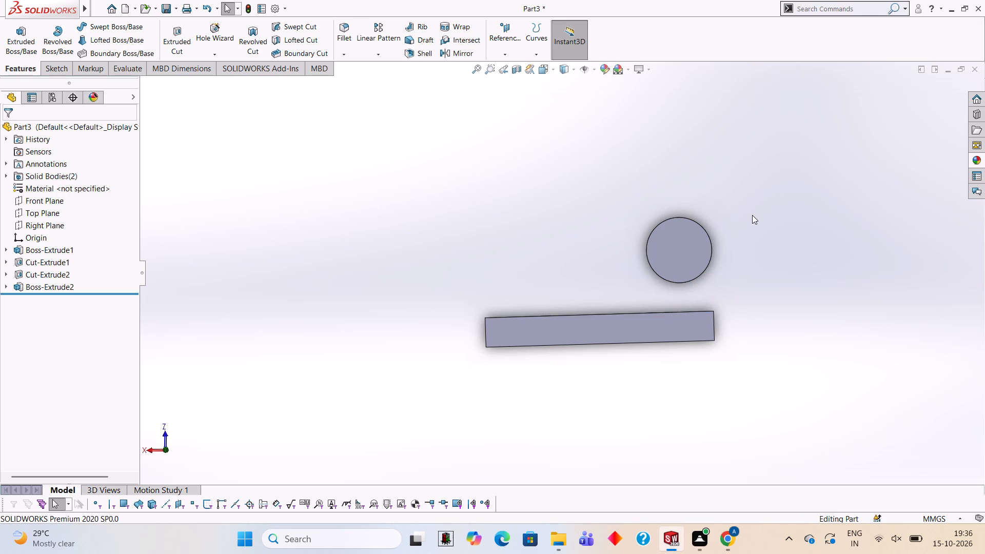
key(Escape)
drag(684, 319, 685, 323)
click(735, 292)
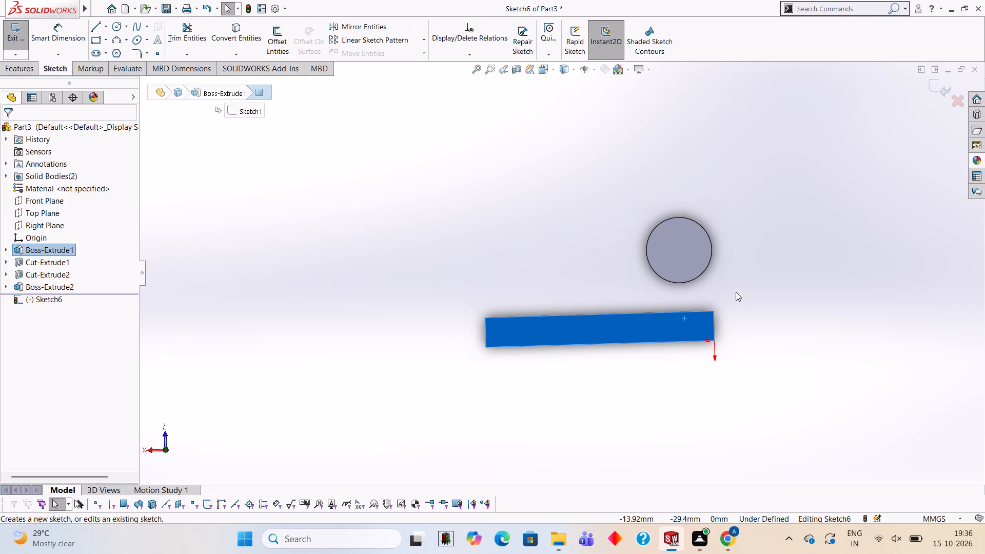
key(ctrl+8)
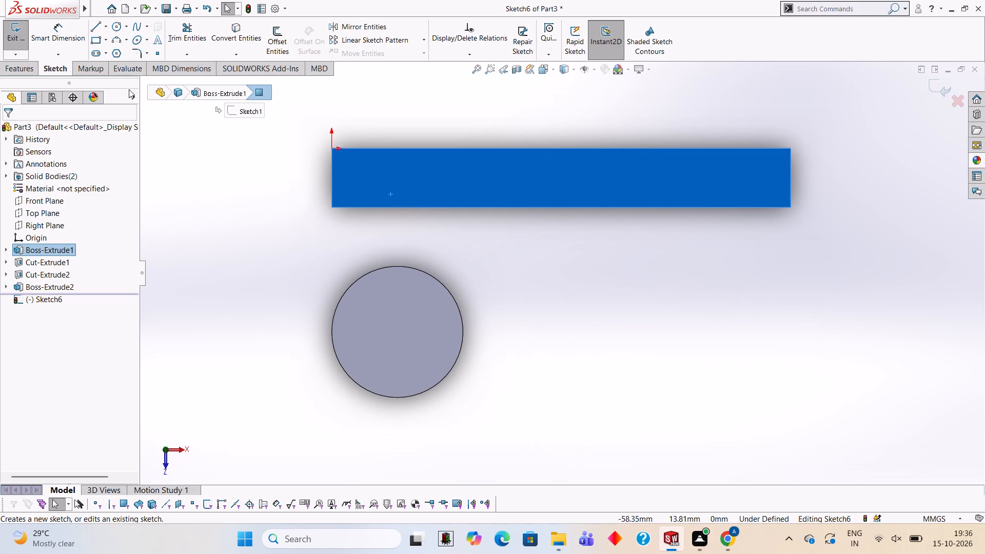
From the corner diagonally opposite the origin, sketch a 50 mm line along the long edge, then a 100 mm perpendicular line outward.
scroll(664, 307, up, 3)
scroll(663, 305, down, 1)
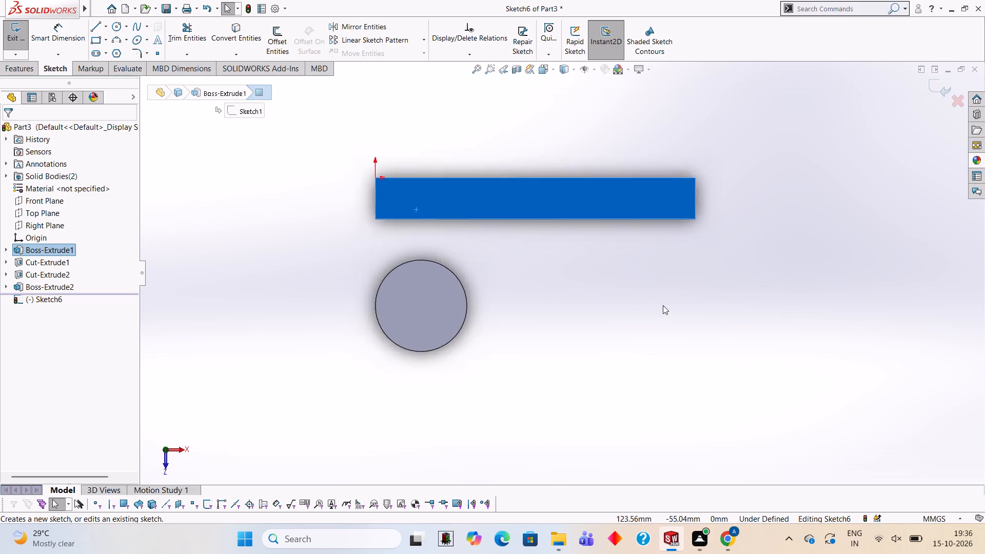
scroll(663, 305, down, 2)
scroll(661, 294, up, 2)
scroll(661, 294, down, 2)
scroll(620, 286, up, 1)
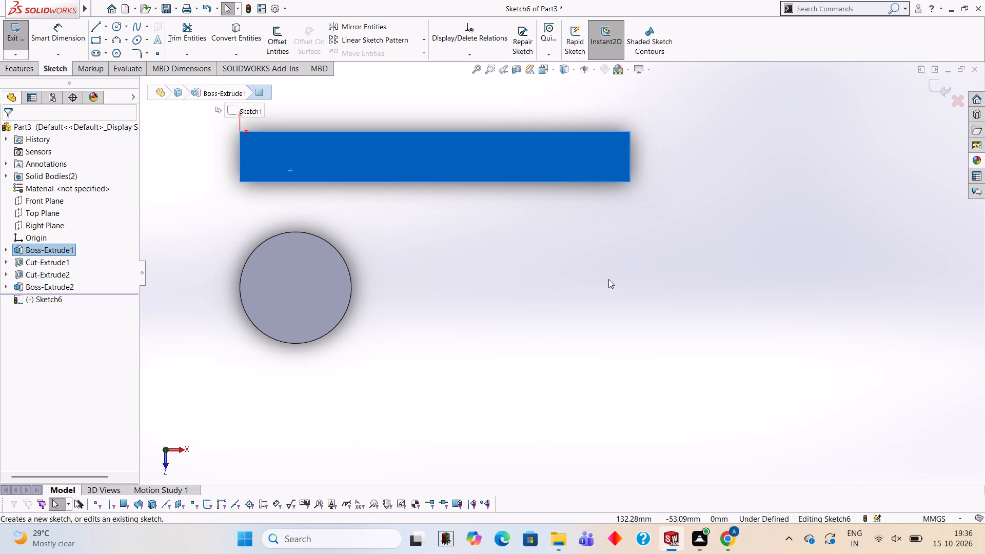
click(96, 29)
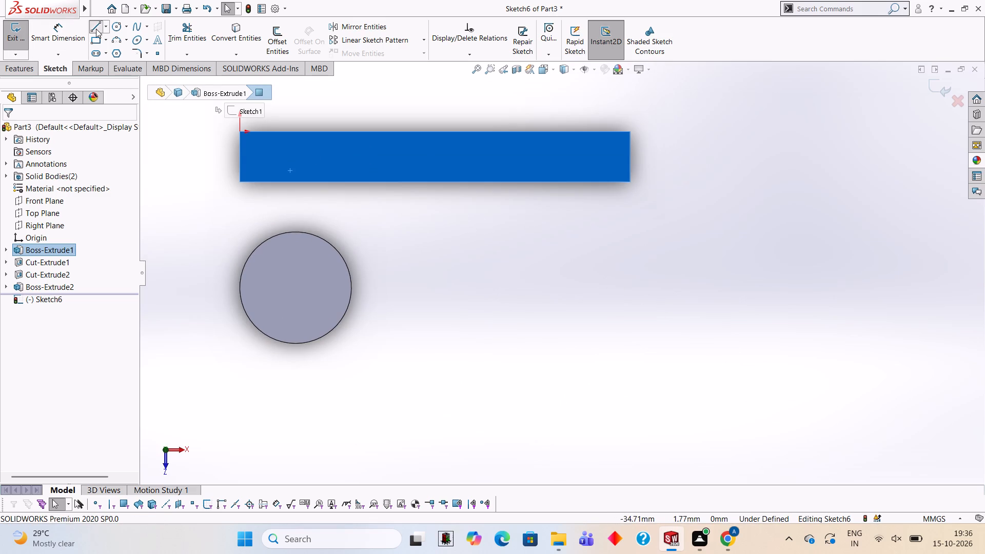
click(629, 180)
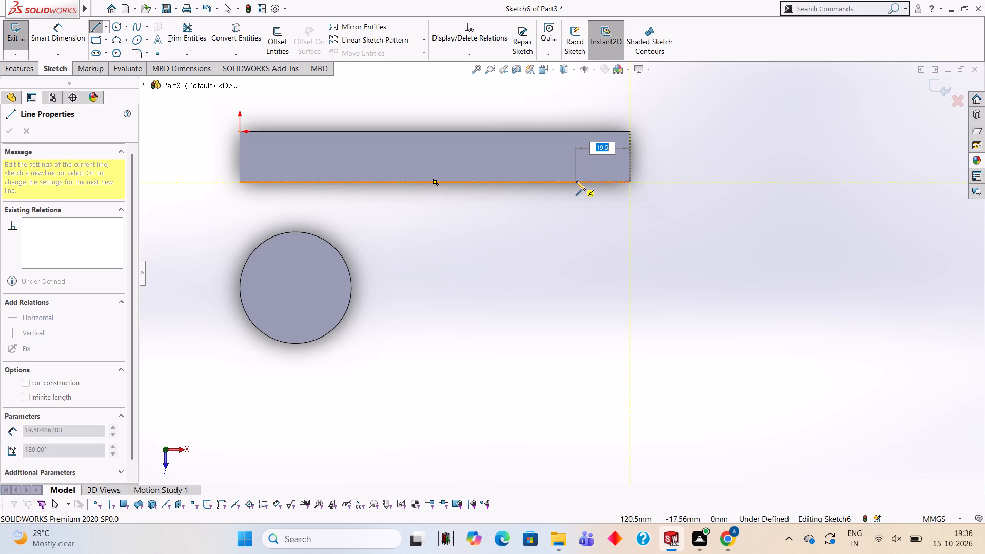
text(50)
key(Return)
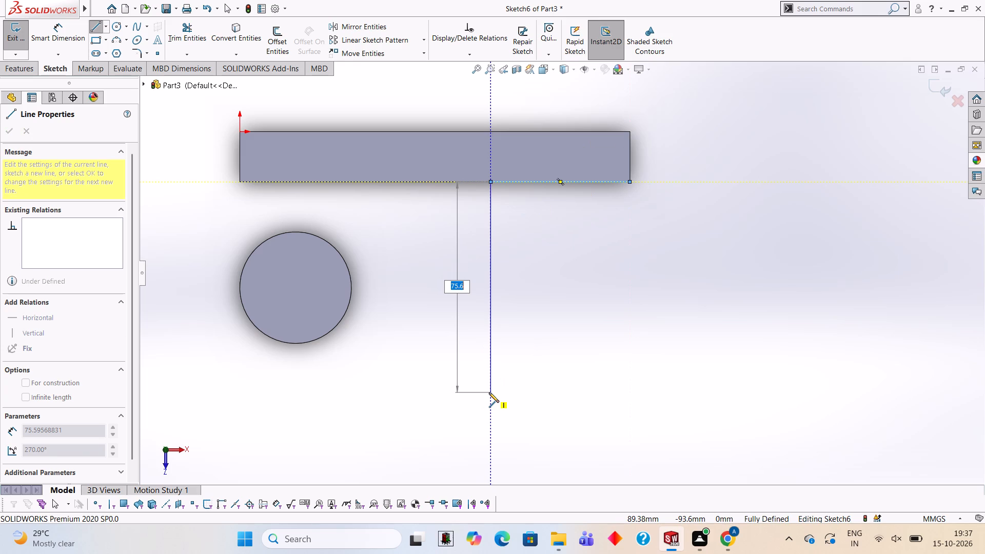
text(100)
key(Return)
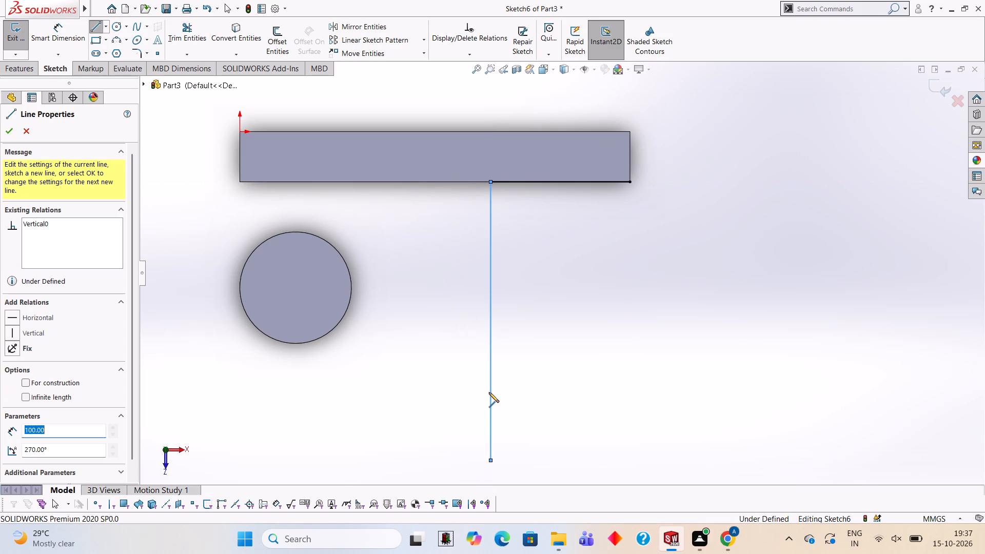
key(Escape)
key(Escape)
key(Escape)
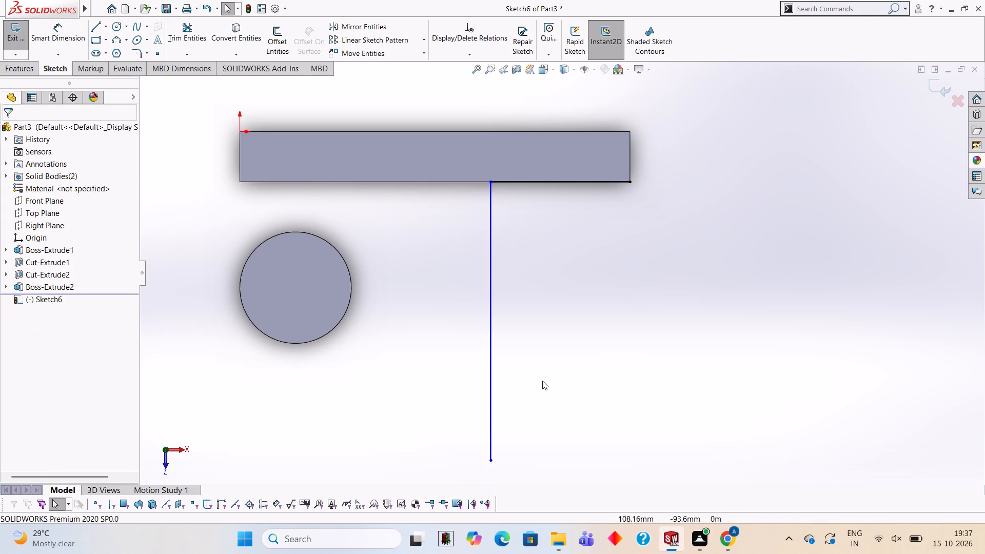
Sketch a 55 mm diameter circle centred on the free end of the 100 mm line.
scroll(543, 366, up, 2)
scroll(540, 366, down, 1)
click(115, 24)
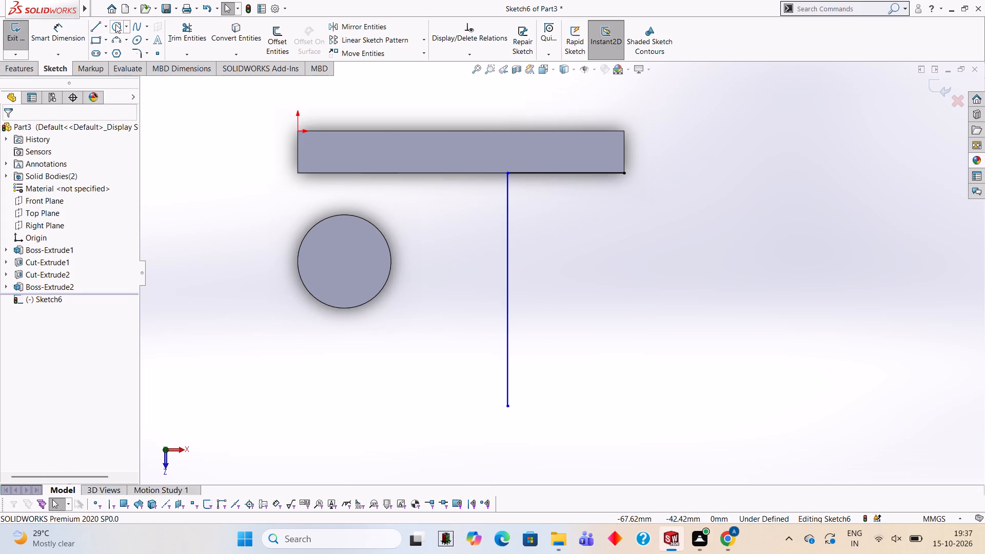
click(507, 407)
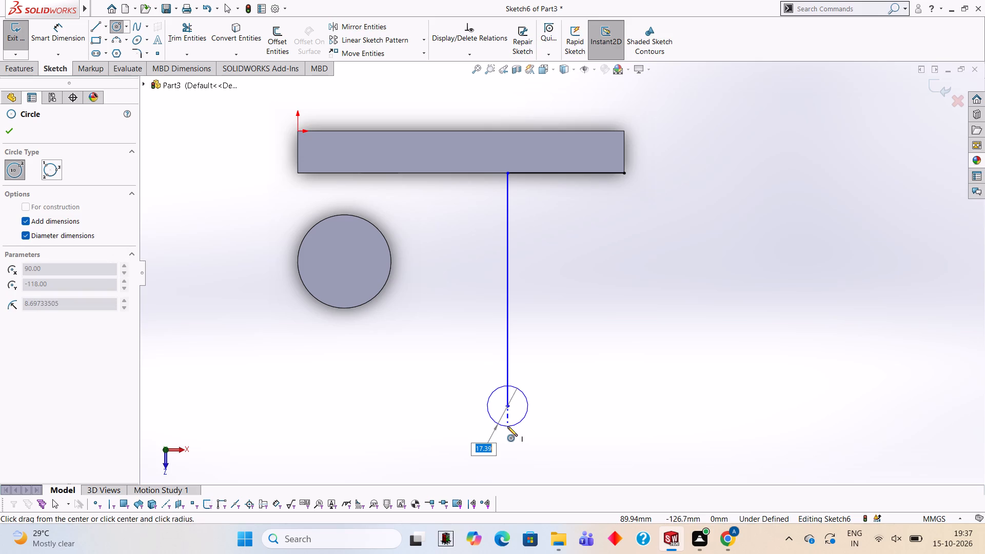
text(55)
key(Return)
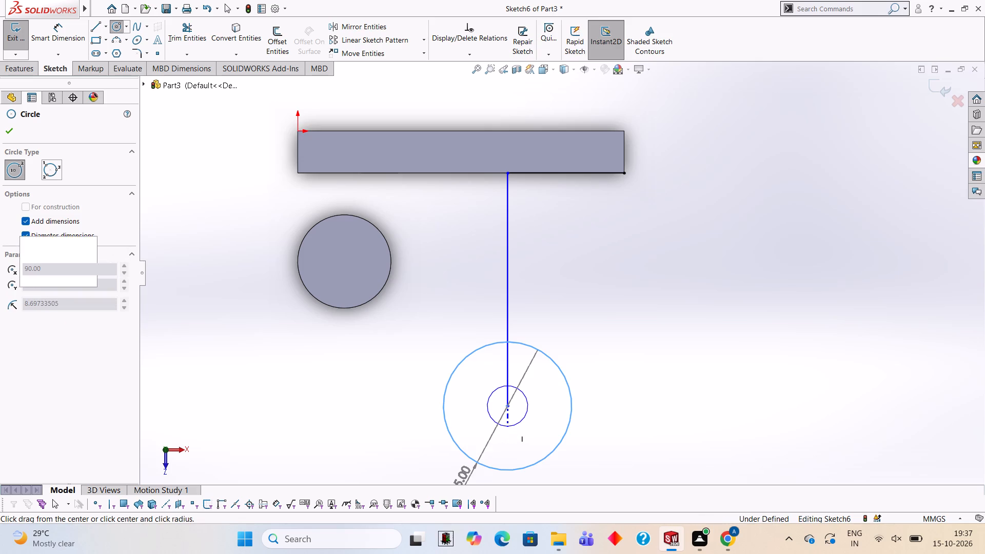
key(Escape)
key(Escape)
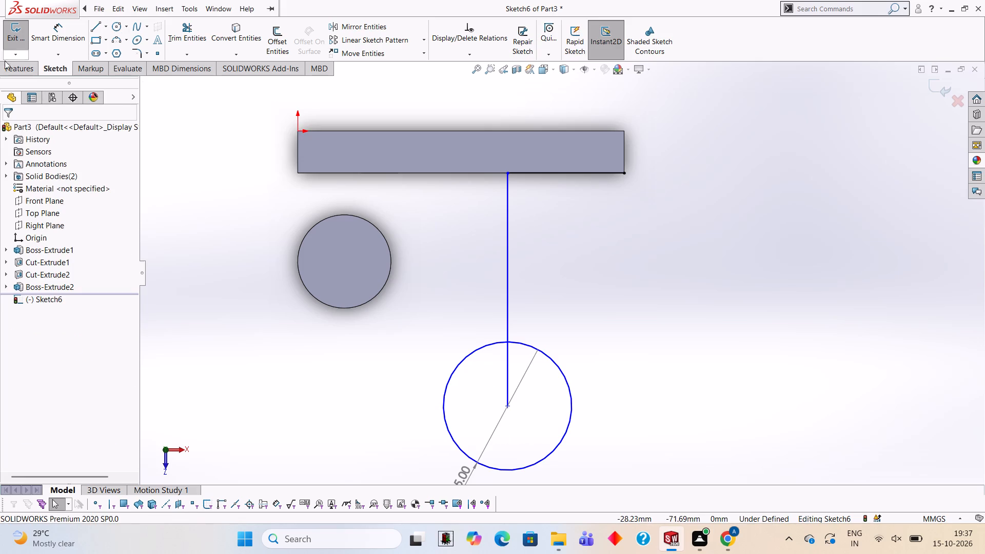
key(Escape)
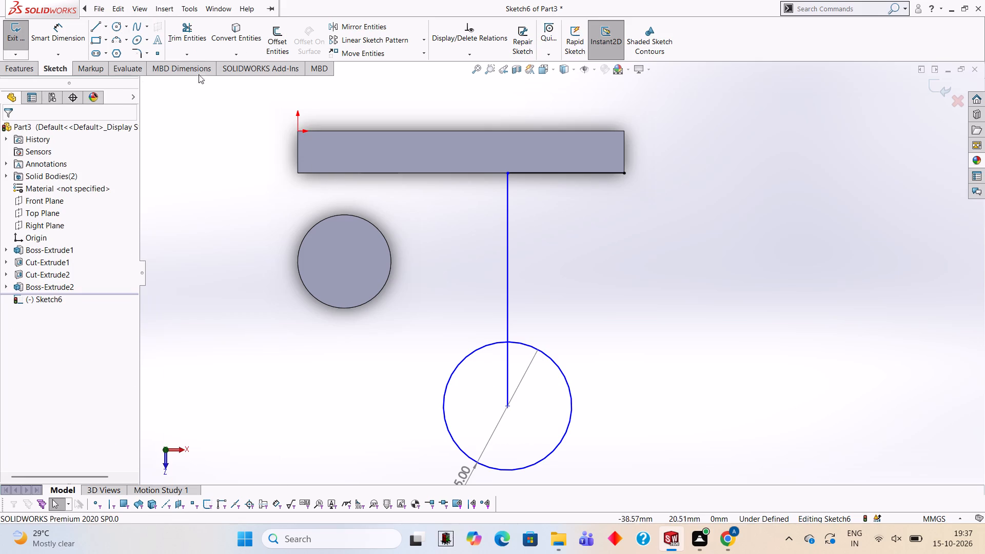
Trim away the 50 mm and 100 mm guide lines, including the piece inside the circle, leaving only the 55 mm circle.
click(198, 47)
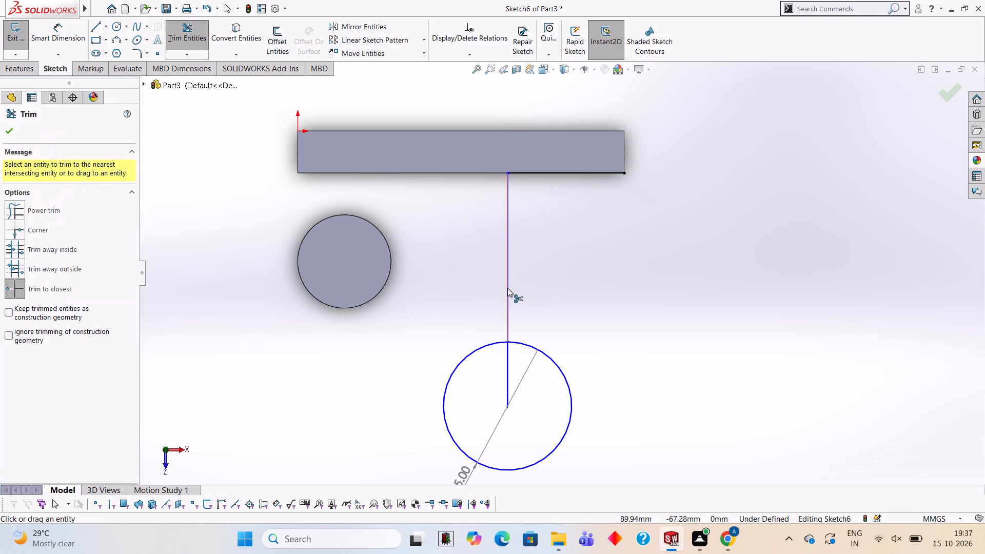
click(507, 288)
click(507, 355)
click(572, 173)
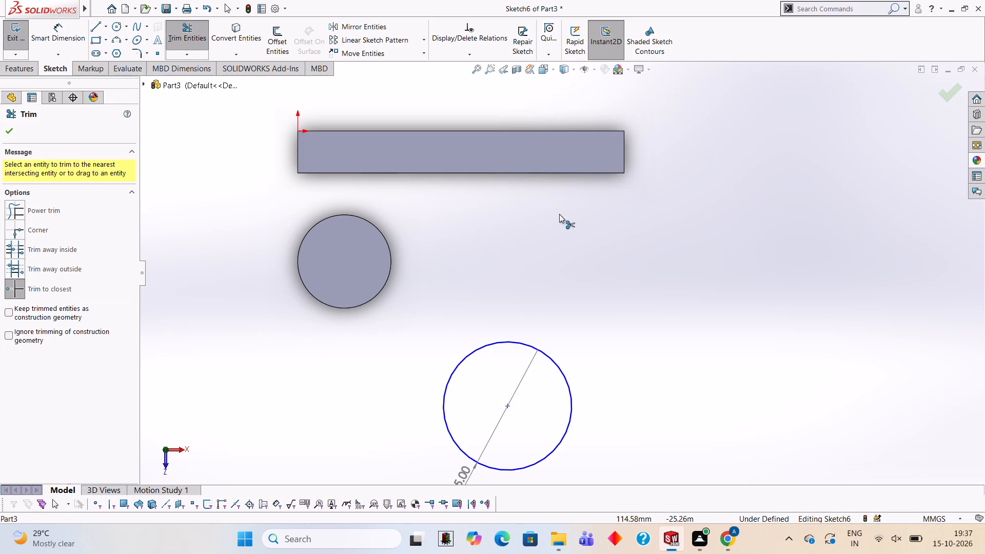
Extrude the 55 mm circle 12 mm with the direction reversed, on the same side as the 40 mm boss.
scroll(481, 324, up, 2)
scroll(481, 324, down, 1)
click(29, 71)
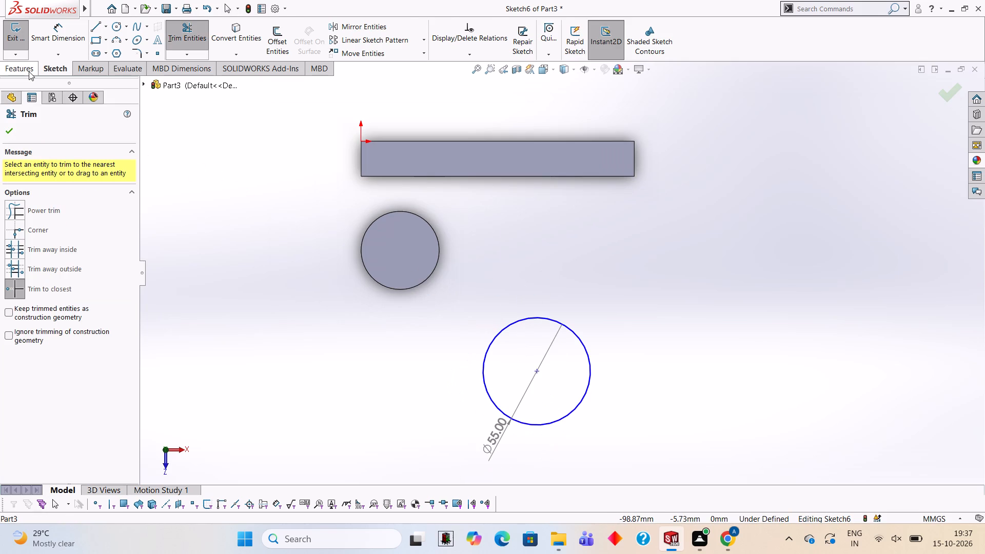
click(32, 44)
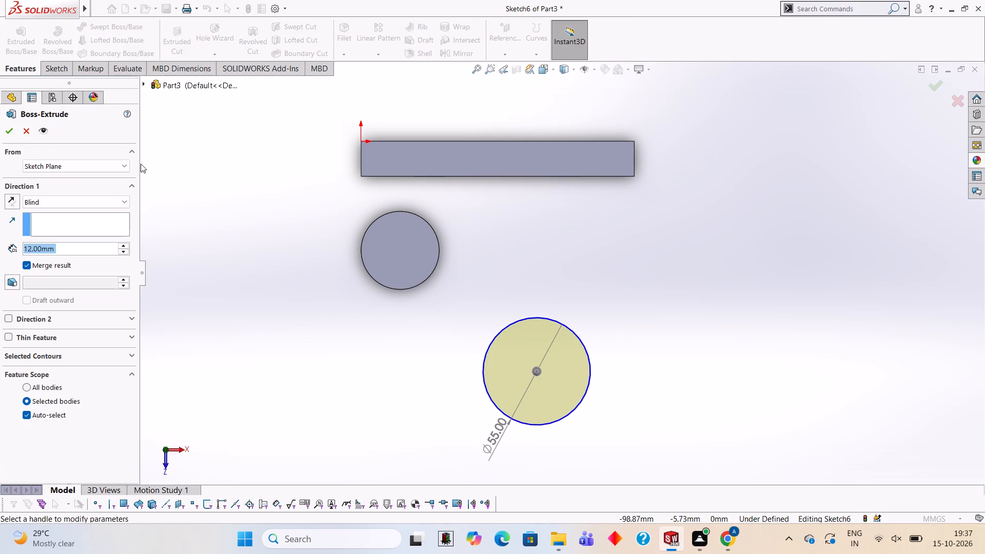
scroll(497, 349, down, 1)
middle_drag(497, 349, 486, 244)
scroll(501, 326, up, 1)
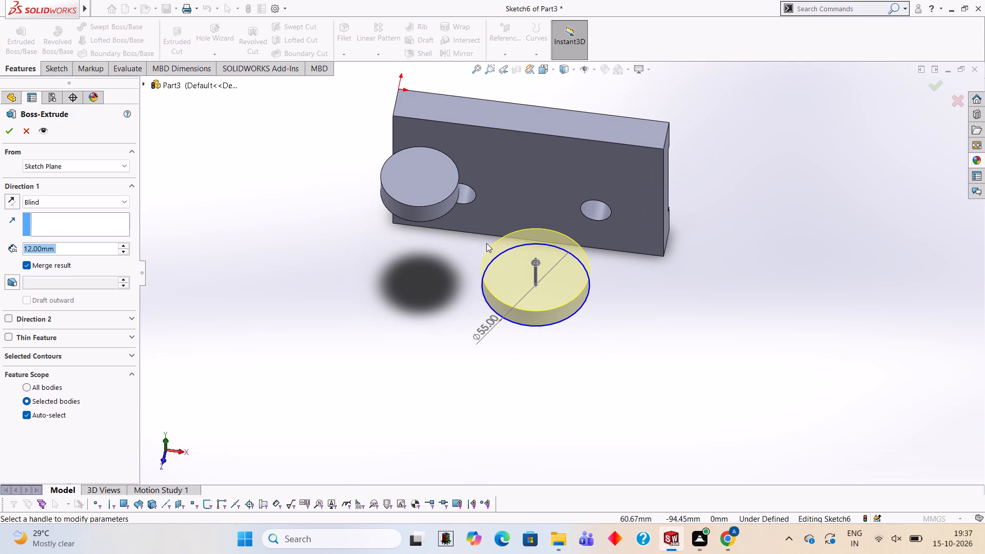
scroll(539, 350, up, 1)
middle_drag(542, 347, 547, 229)
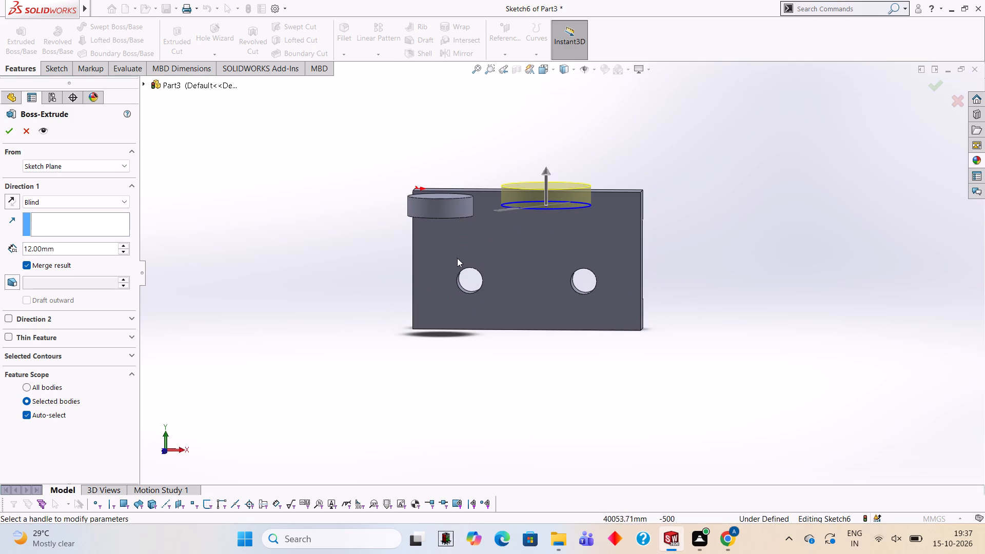
click(13, 203)
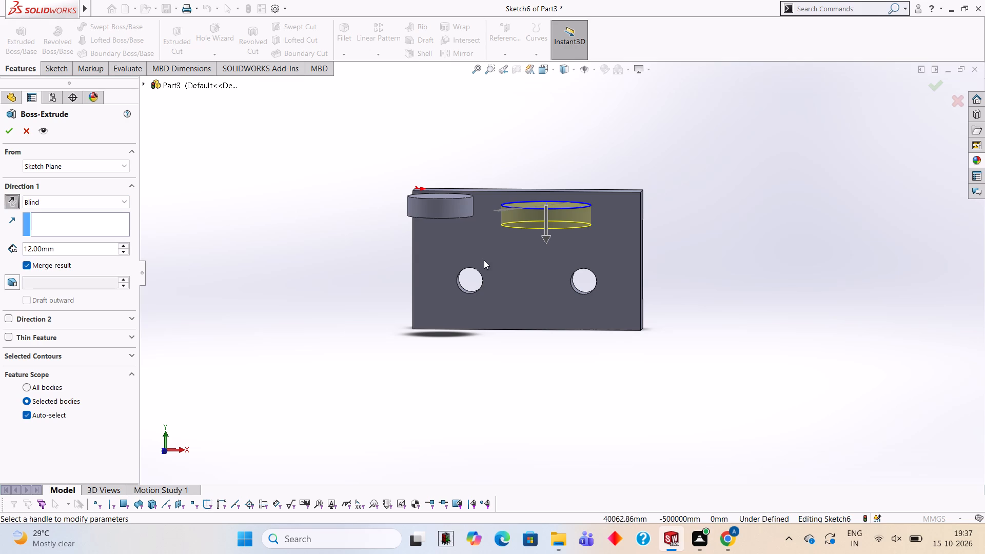
middle_drag(484, 216, 485, 207)
middle_drag(485, 207, 490, 207)
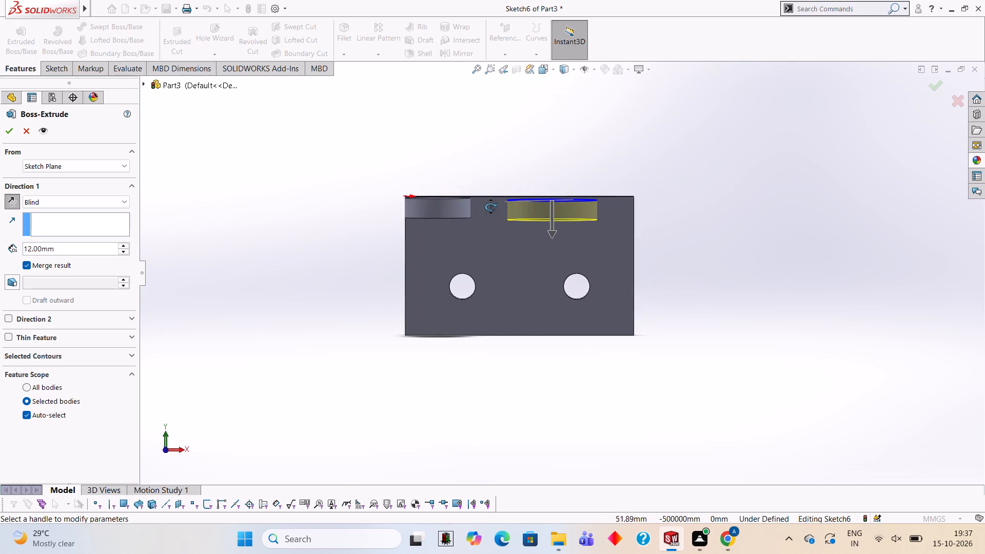
middle_drag(490, 207, 501, 210)
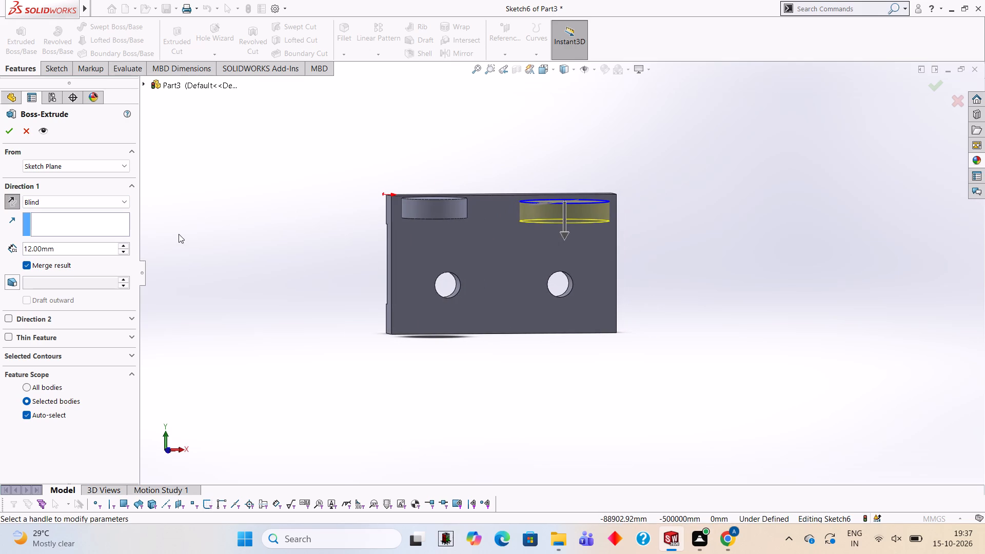
click(13, 131)
click(307, 192)
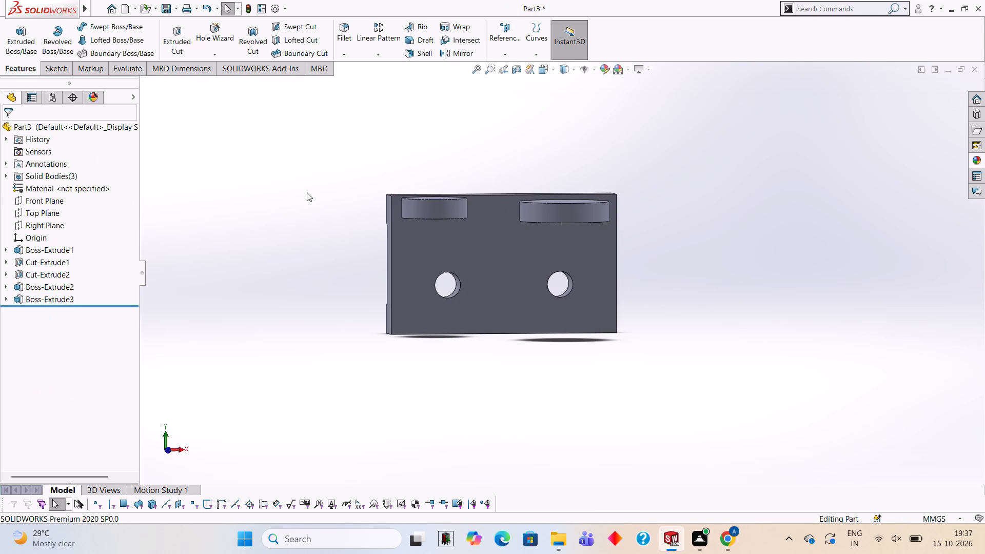
Open a new sketch on the block's 140 × 18 mm face at the origin, viewed normal to the face.
middle_drag(365, 197, 451, 195)
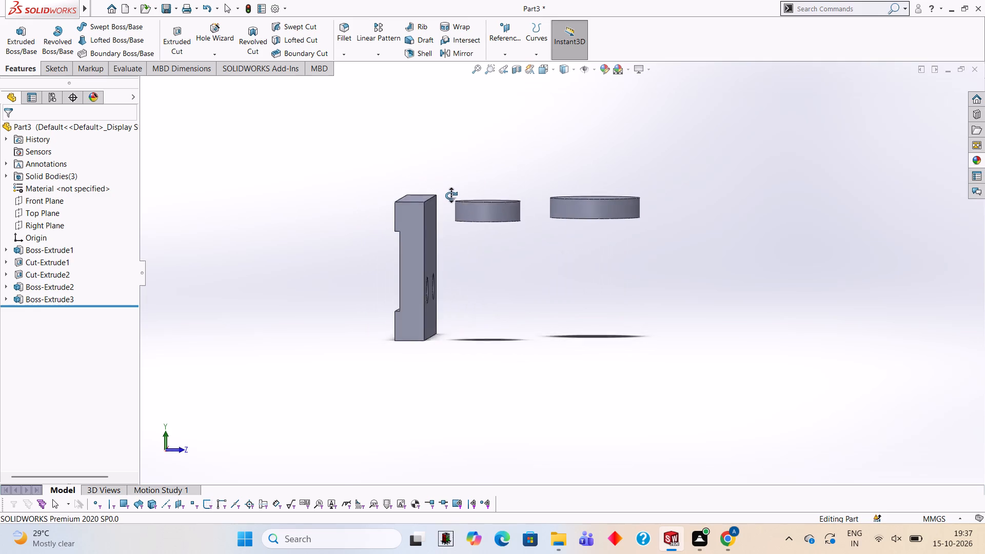
middle_drag(451, 195, 379, 266)
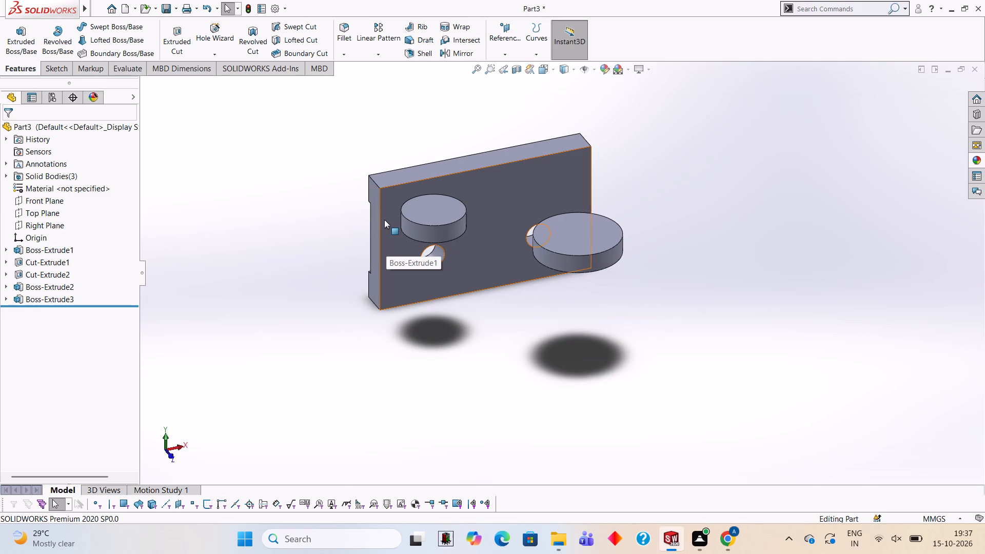
middle_drag(637, 204, 623, 302)
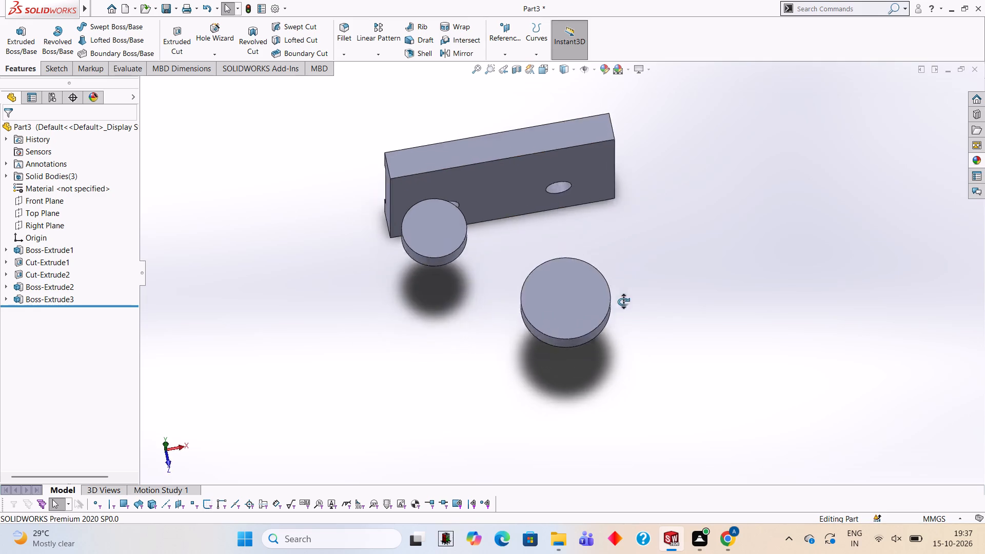
middle_drag(623, 302, 601, 363)
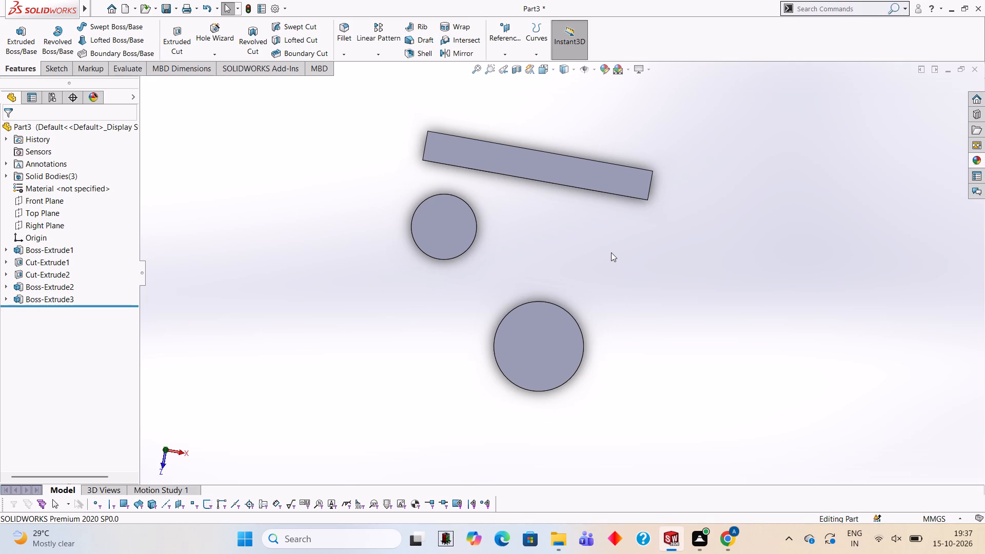
middle_drag(575, 282, 597, 285)
click(521, 164)
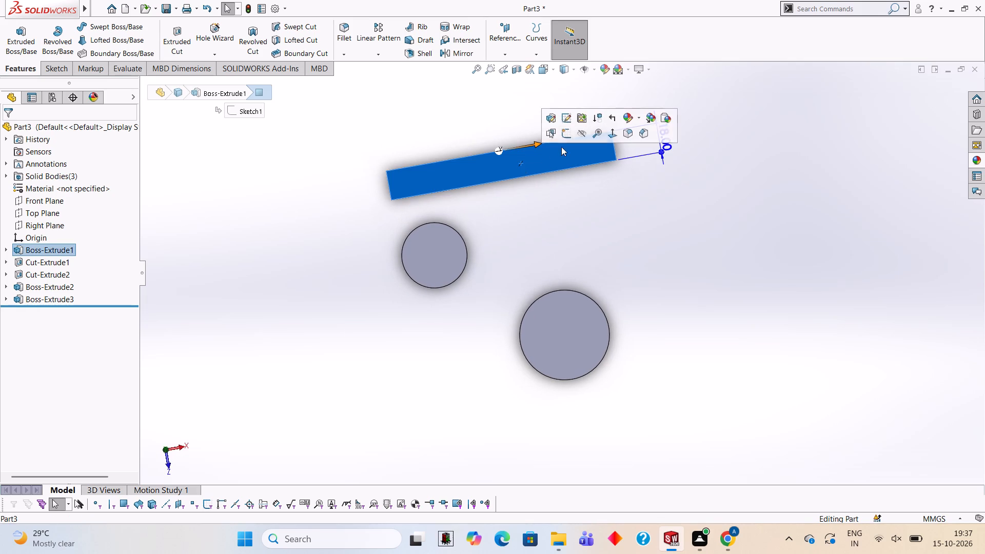
click(568, 133)
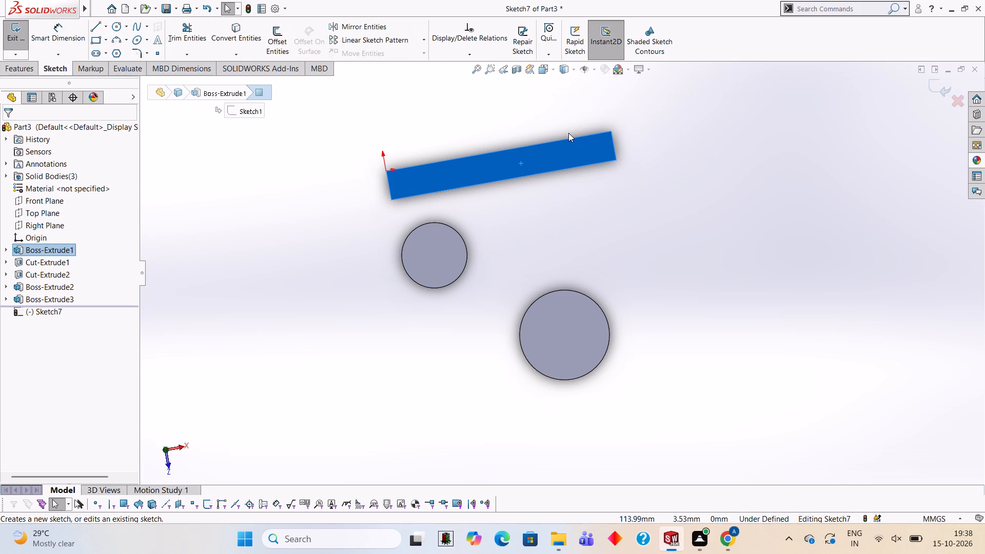
key(ctrl+8)
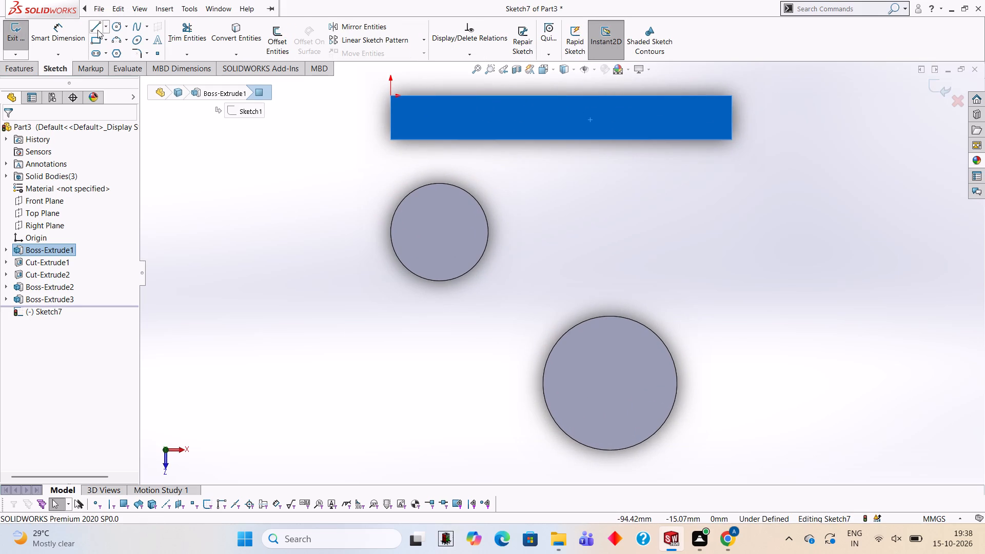
Sketch a line about 34 mm long from the block's origin-side outer corner to the near side of the 40 mm boss's edge.
click(100, 29)
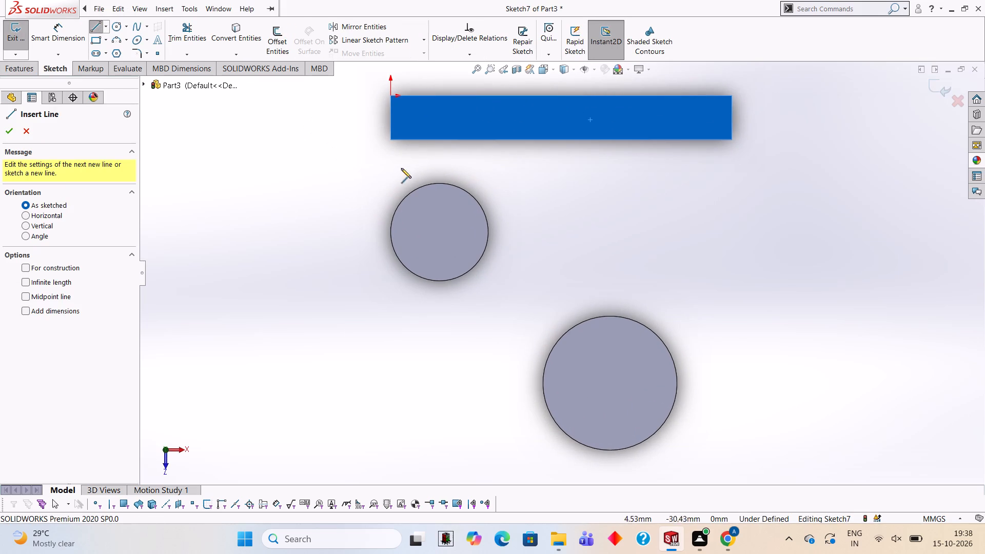
click(390, 140)
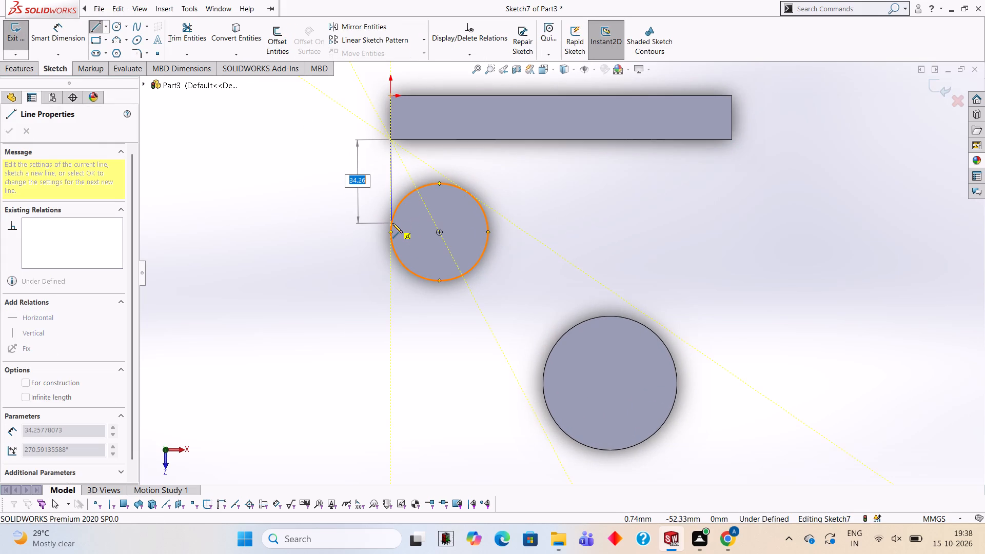
click(392, 223)
key(Escape)
key(Escape)
key(Escape)
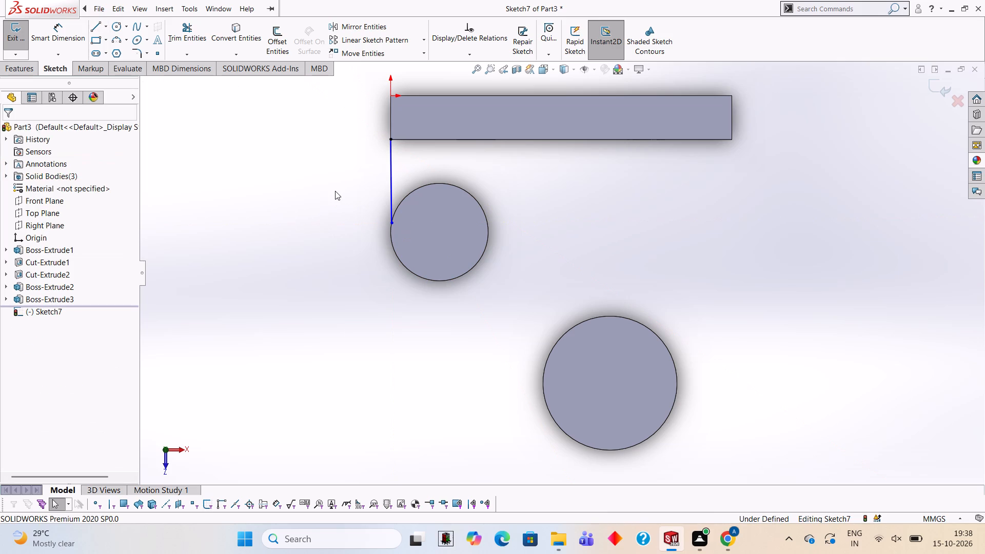
key(Escape)
key(Escape)
Sketch a line about 113 mm long from the block's other outer corner to the far side of the 55 mm boss's edge.
click(98, 22)
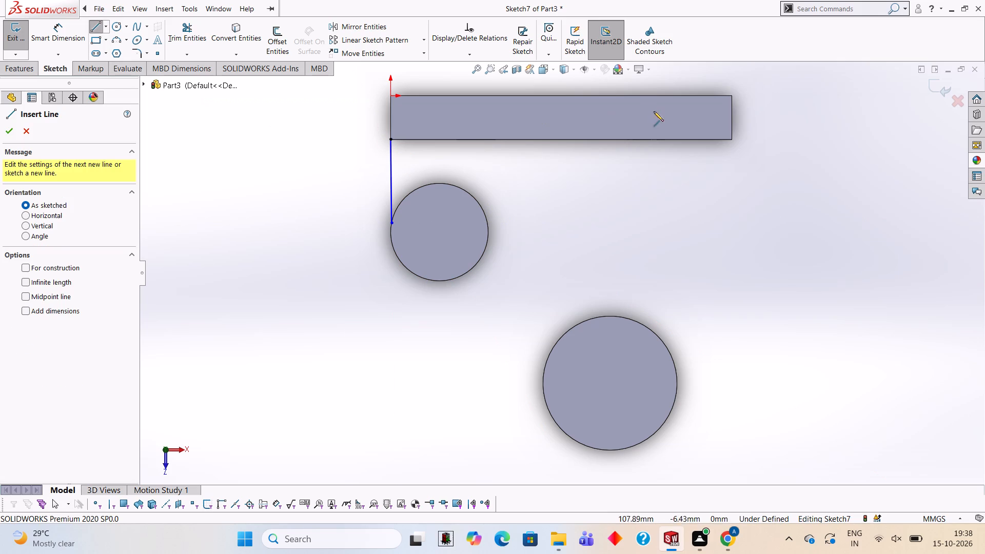
click(732, 138)
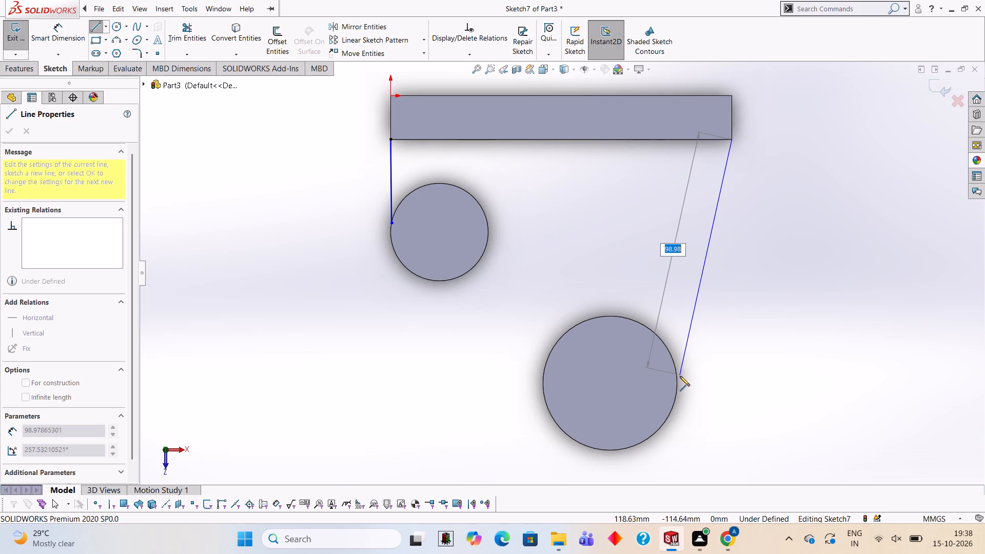
click(676, 410)
key(Escape)
key(Escape)
key(Escape)
key(Escape)
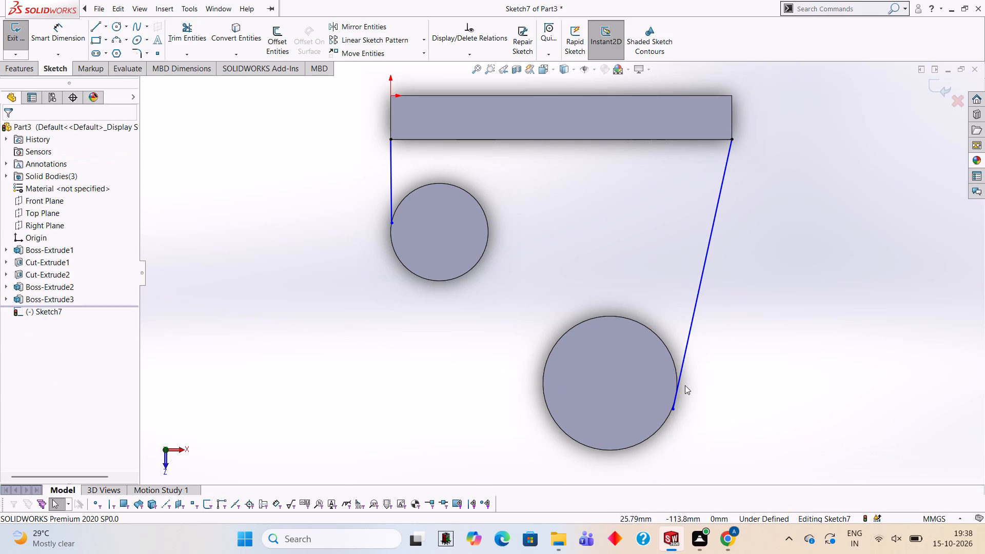
Make the long slanted line tangent to the circular edge of the 55 mm boss.
click(638, 443)
ctrl+click(689, 346)
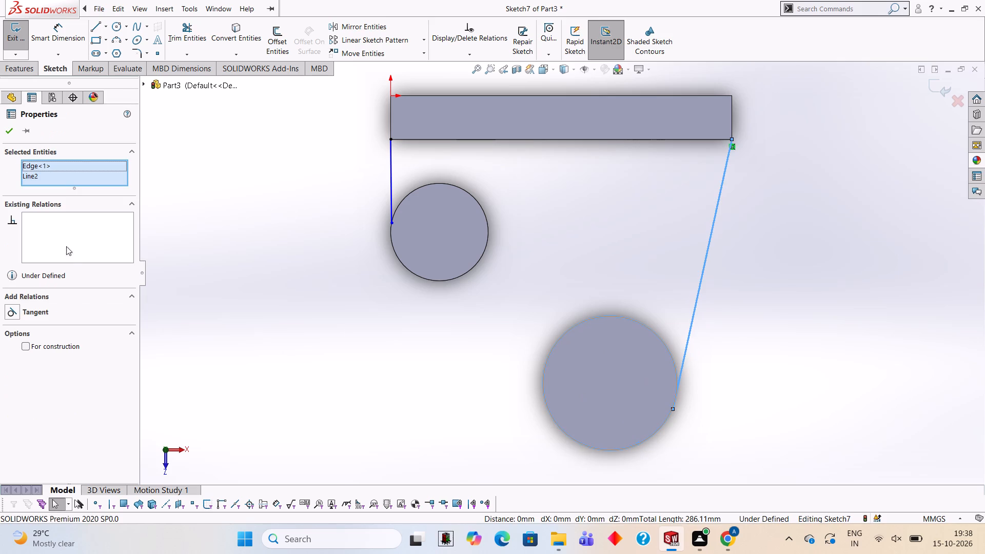
ctrl+click(41, 310)
ctrl+triple_click(41, 310)
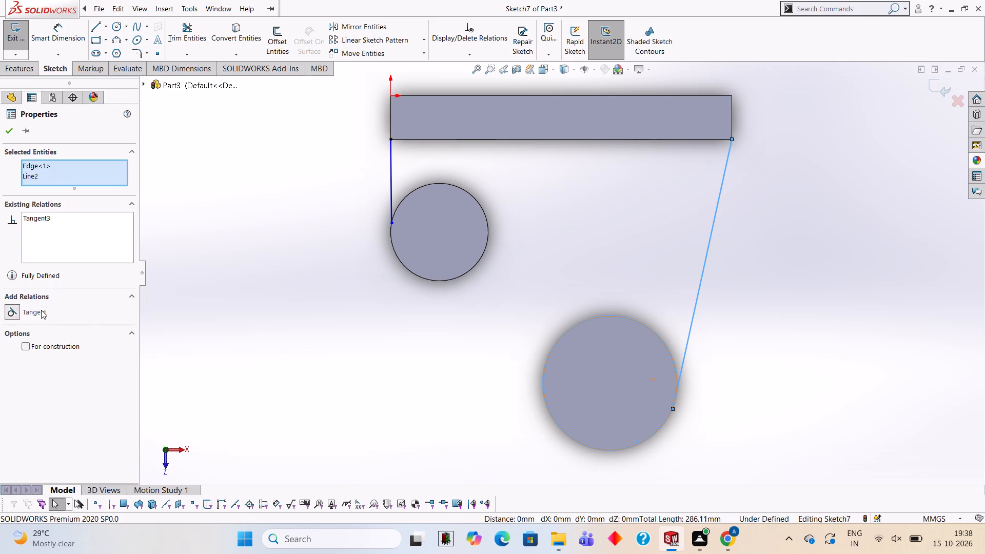
key(Escape)
key(Escape)
key(Escape)
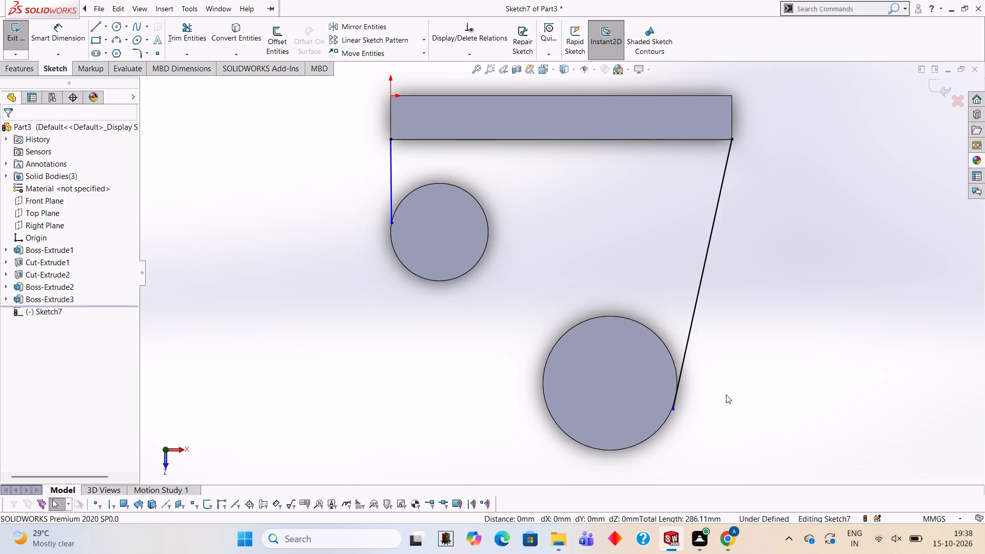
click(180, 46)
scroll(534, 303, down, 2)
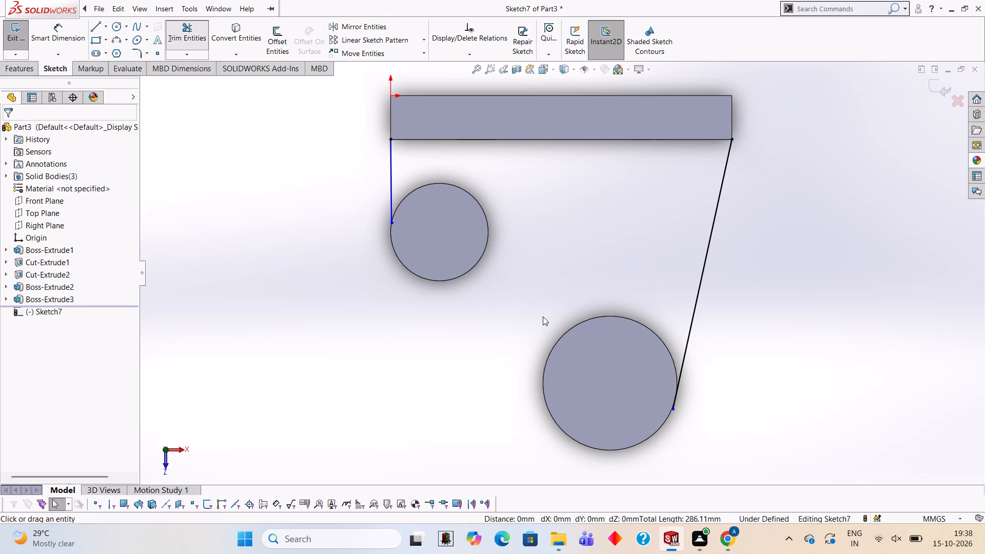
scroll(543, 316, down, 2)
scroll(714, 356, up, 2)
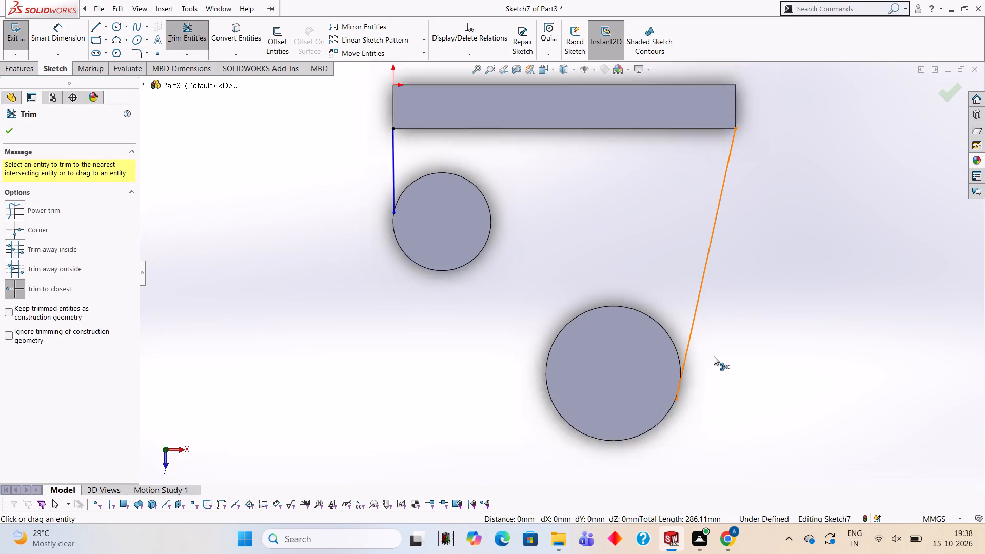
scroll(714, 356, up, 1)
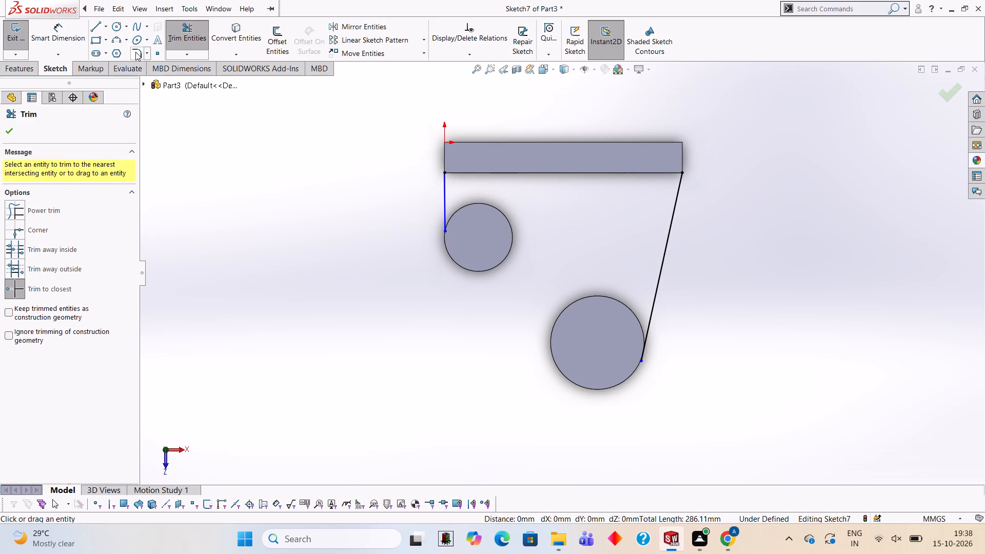
Sketch a three-point arc of radius 25 mm from the 40 mm boss's lower edge to the 55 mm boss's edge, bulging toward the block.
click(118, 38)
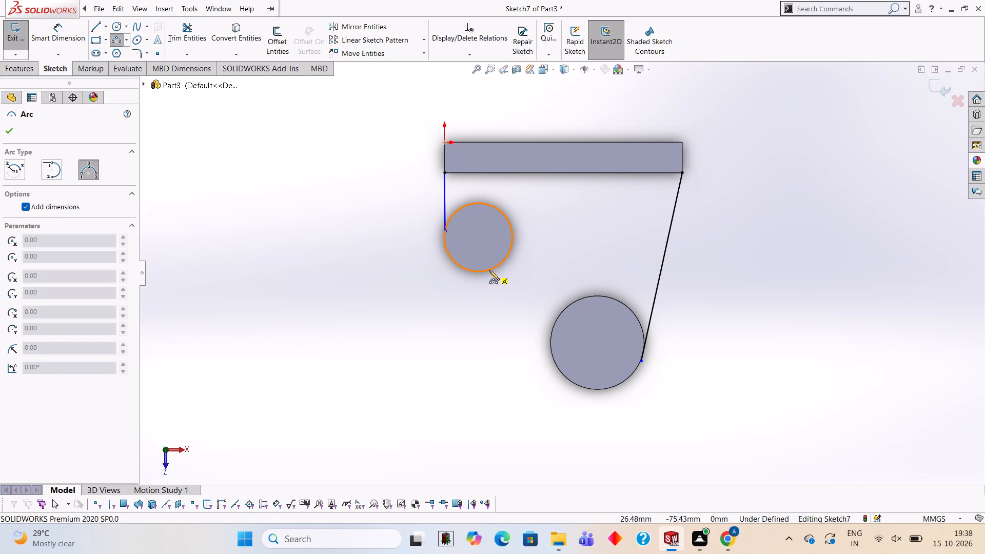
click(489, 270)
click(552, 329)
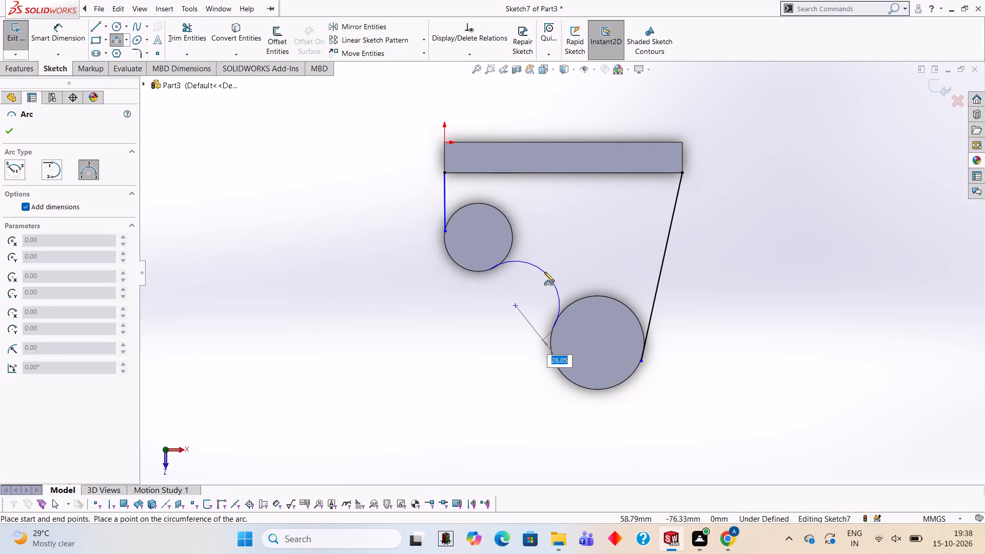
text(25)
key(Return)
key(Escape)
key(Escape)
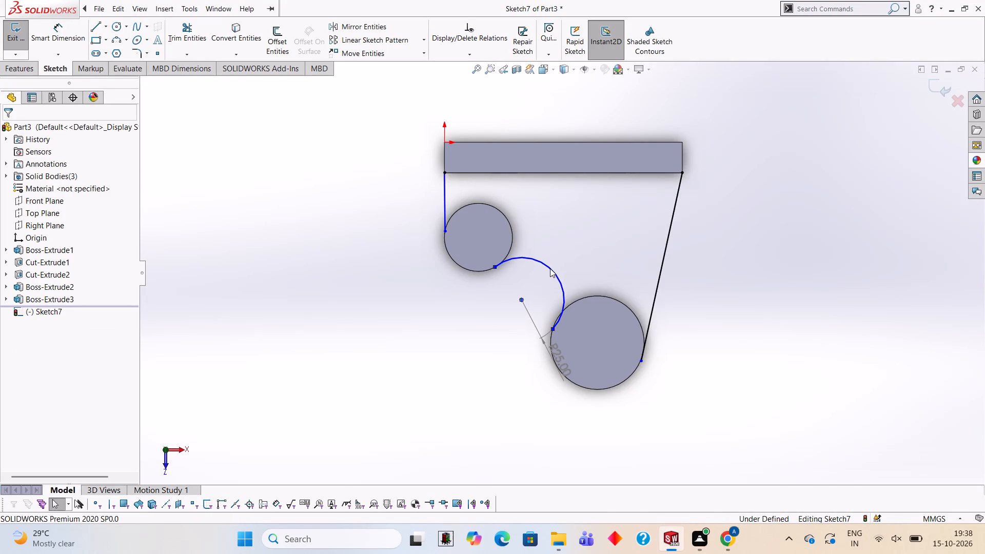
key(Escape)
key(Escape)
key(Escape)
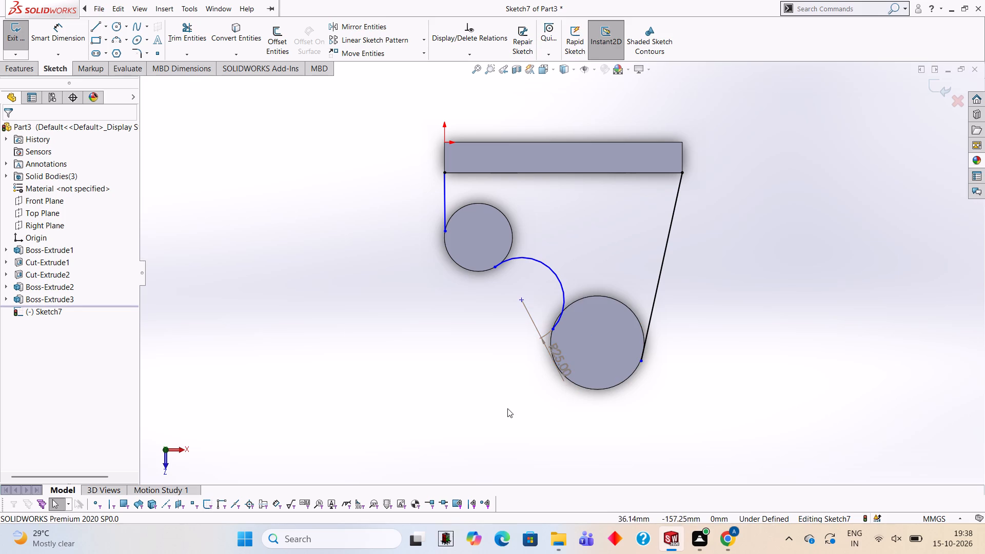
Make the 25 mm radius arc tangent to the circular edge of the 40 mm boss.
click(477, 271)
ctrl+click(519, 260)
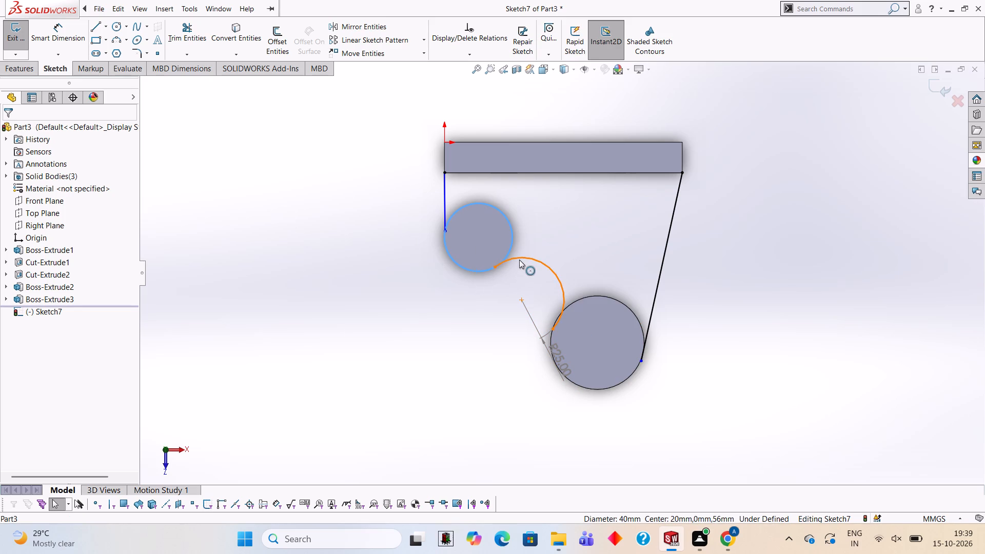
ctrl+click(41, 325)
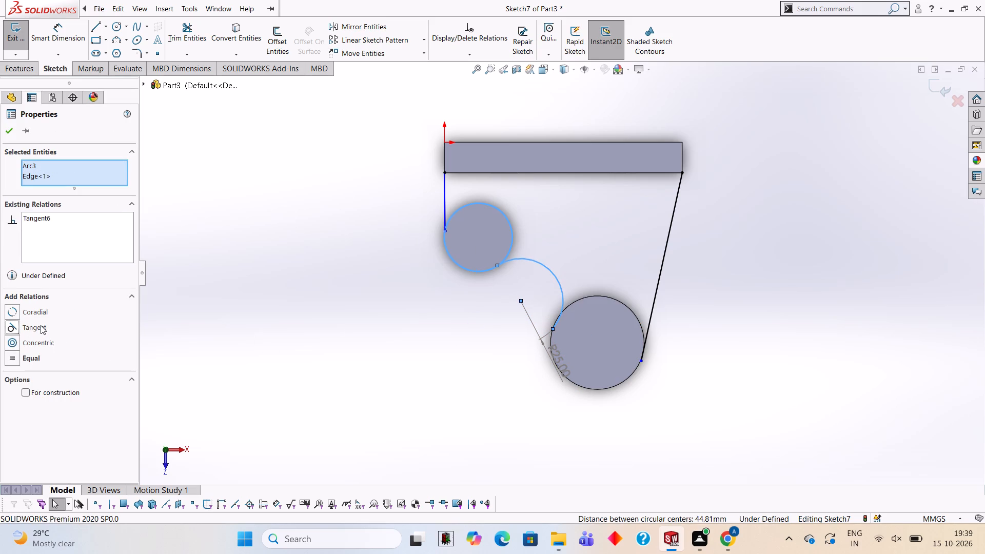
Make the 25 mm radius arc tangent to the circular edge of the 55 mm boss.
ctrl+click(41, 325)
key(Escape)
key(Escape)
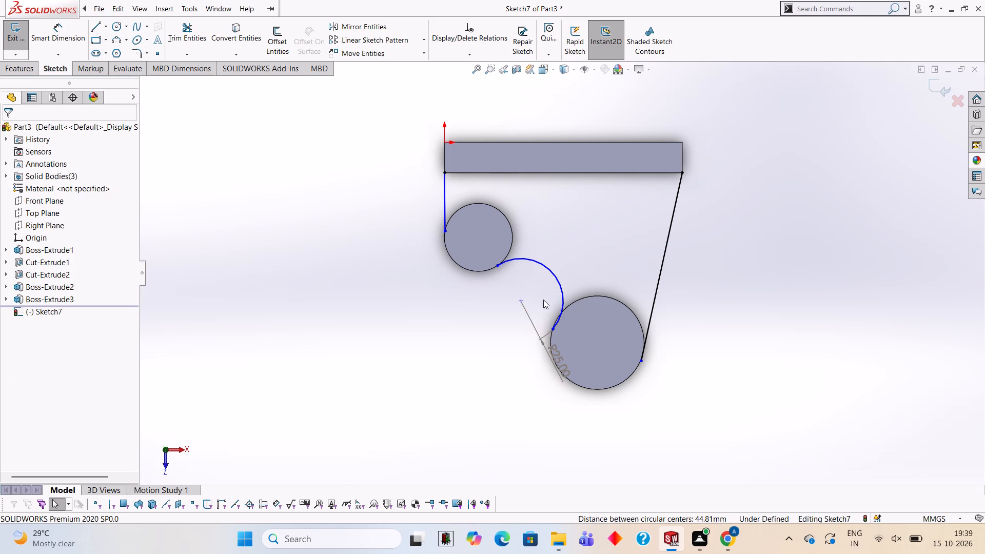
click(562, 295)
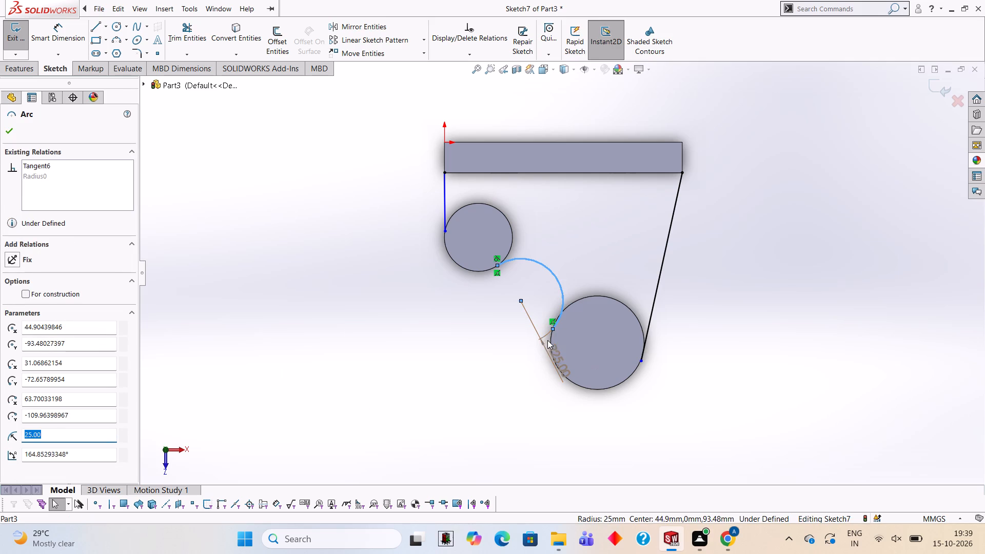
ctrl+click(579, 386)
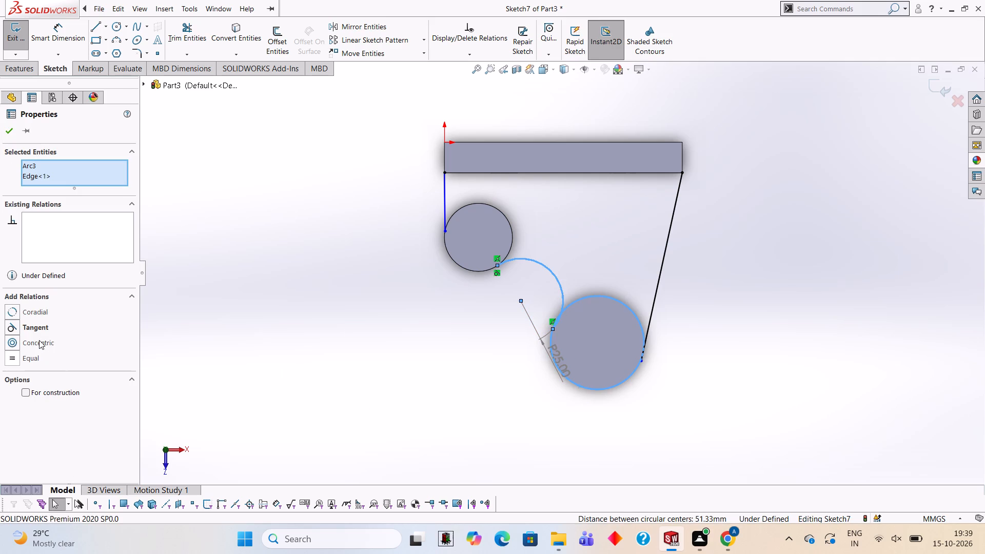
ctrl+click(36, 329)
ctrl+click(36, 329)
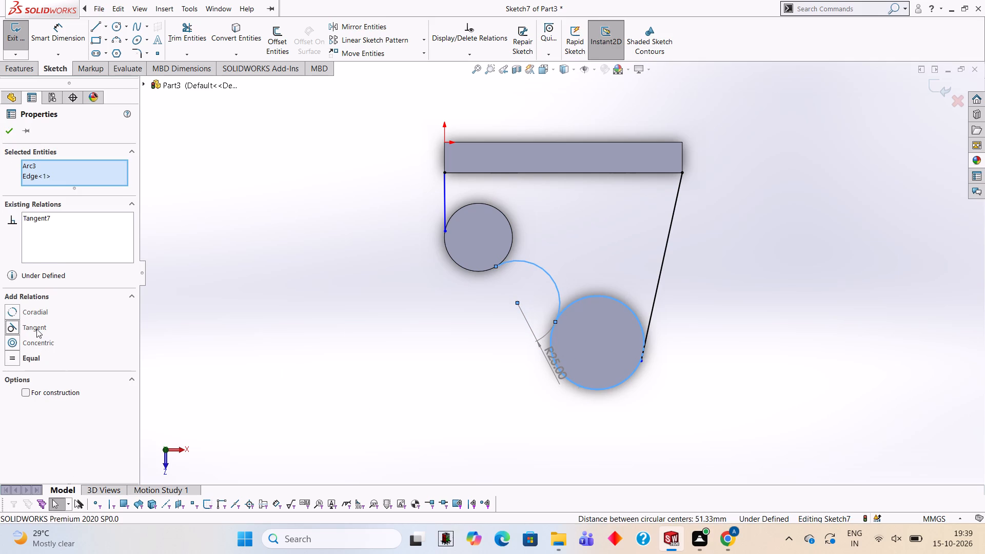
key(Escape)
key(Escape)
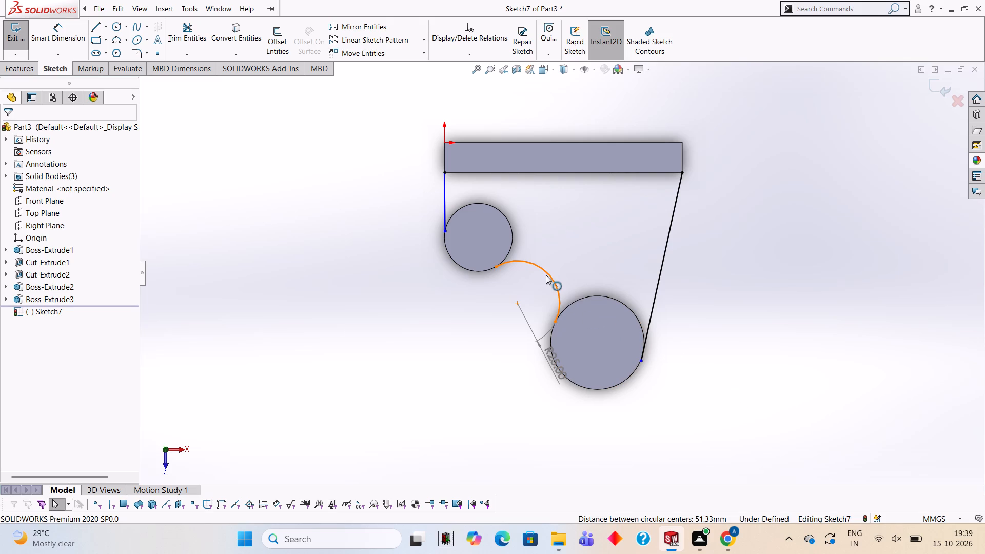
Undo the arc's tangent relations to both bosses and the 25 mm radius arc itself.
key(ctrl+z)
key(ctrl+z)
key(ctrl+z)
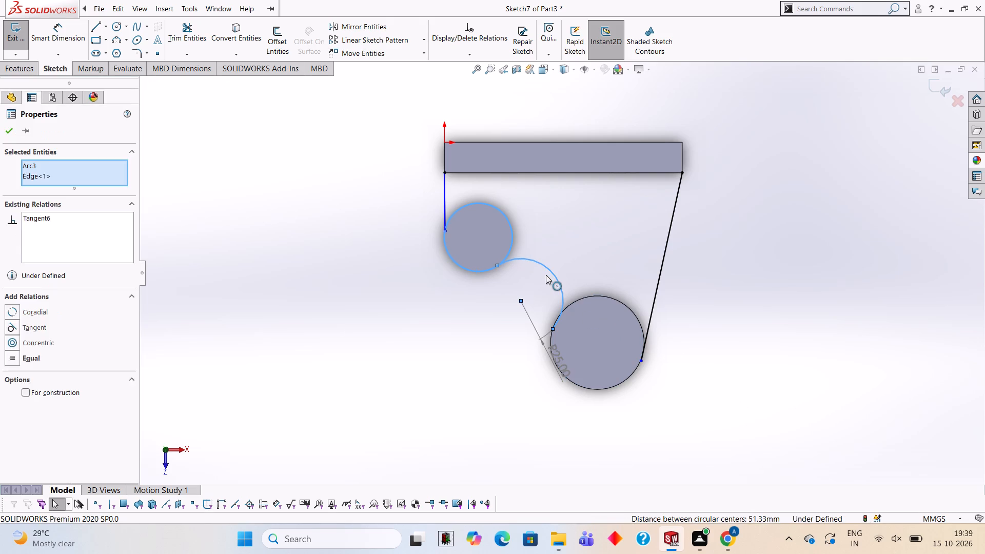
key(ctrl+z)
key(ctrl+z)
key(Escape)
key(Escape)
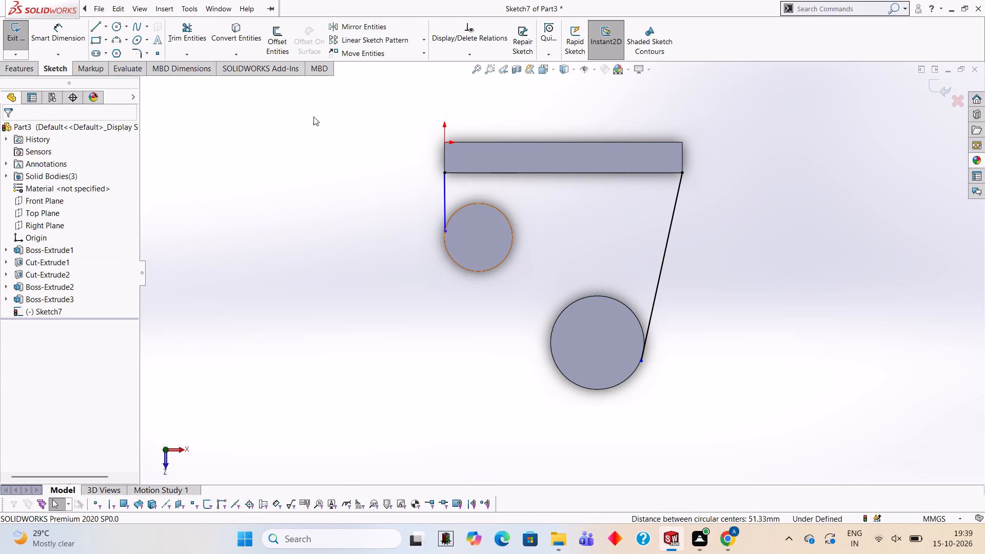
Sketch a three-point arc of radius 25 mm from the 40 mm boss's lower edge to the 55 mm boss's near edge, bulging toward the block.
click(111, 45)
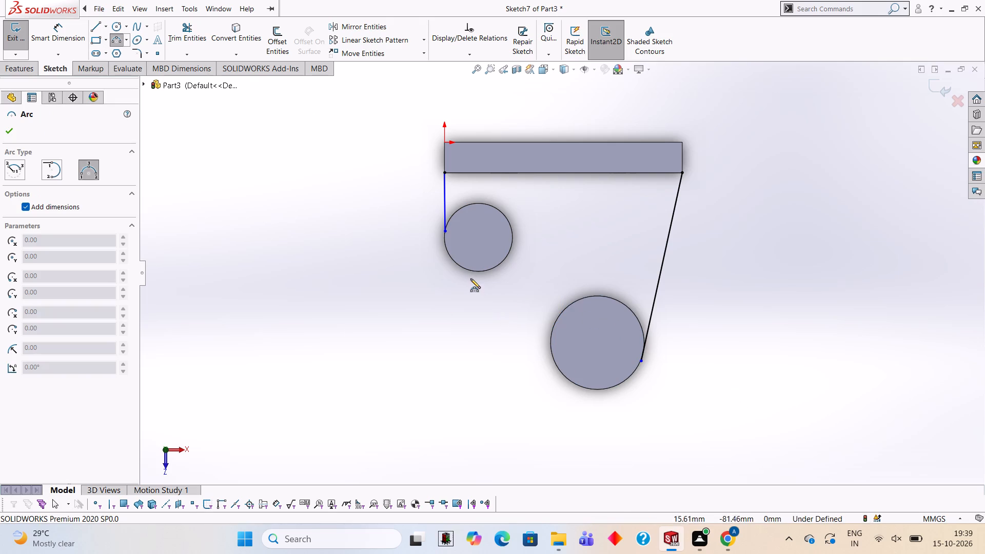
click(465, 269)
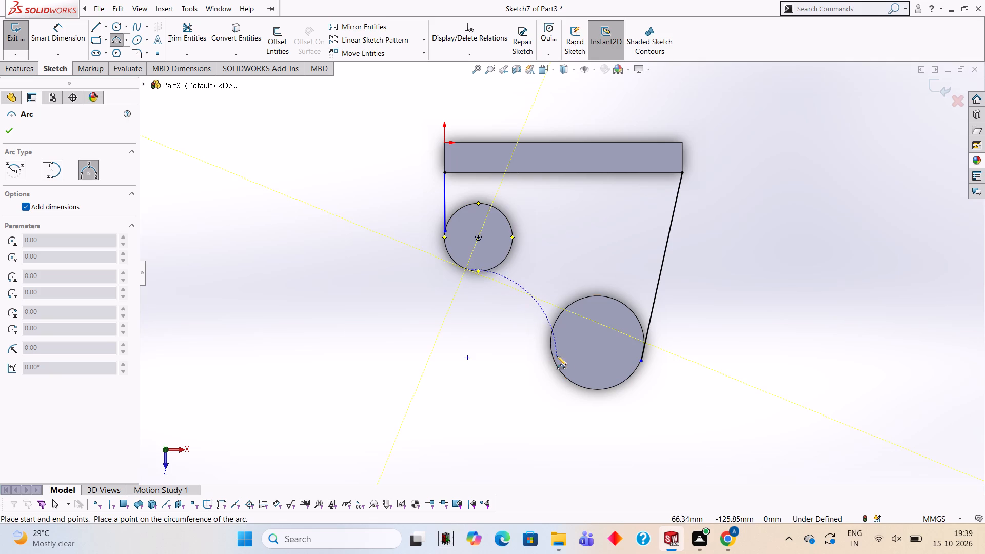
click(549, 350)
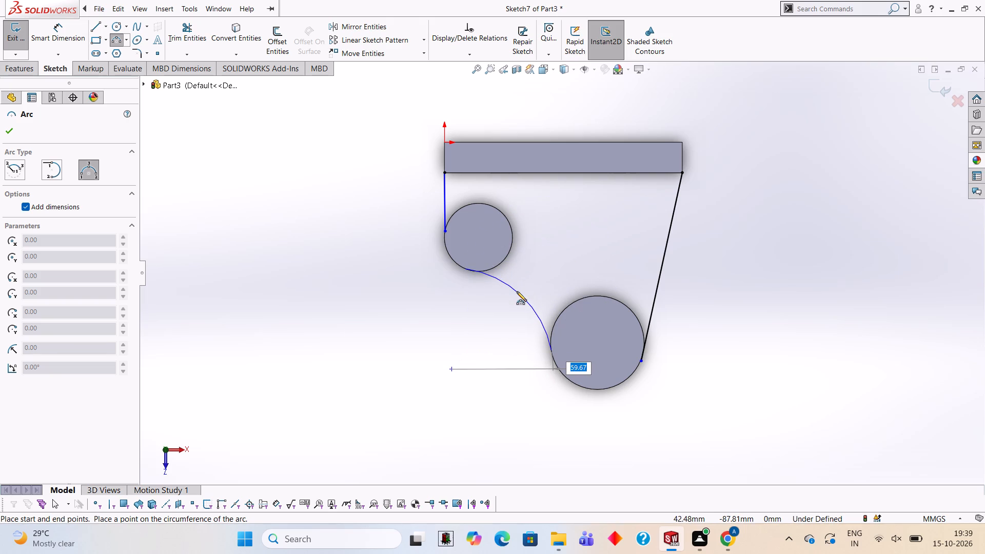
text(25)
key(Return)
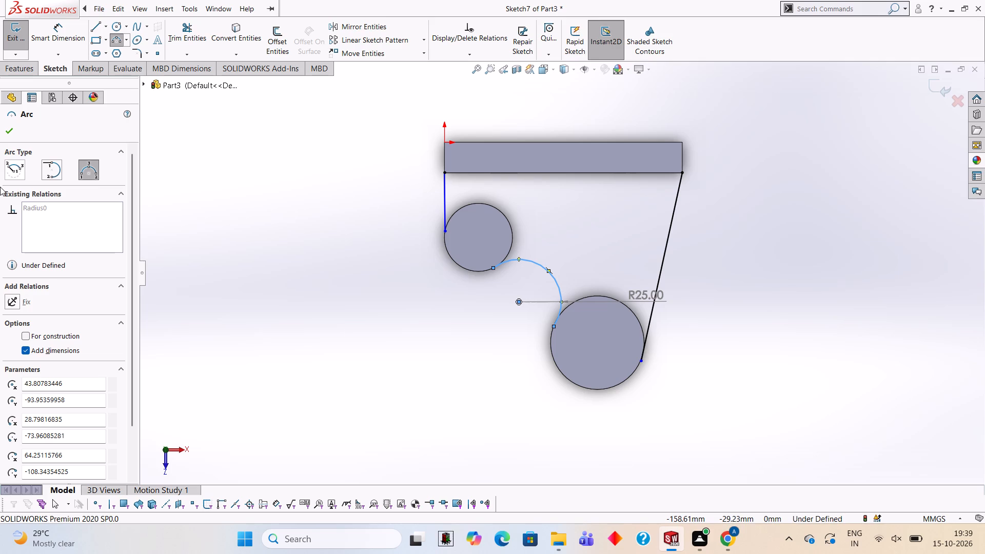
key(Escape)
key(Escape)
key(Escape)
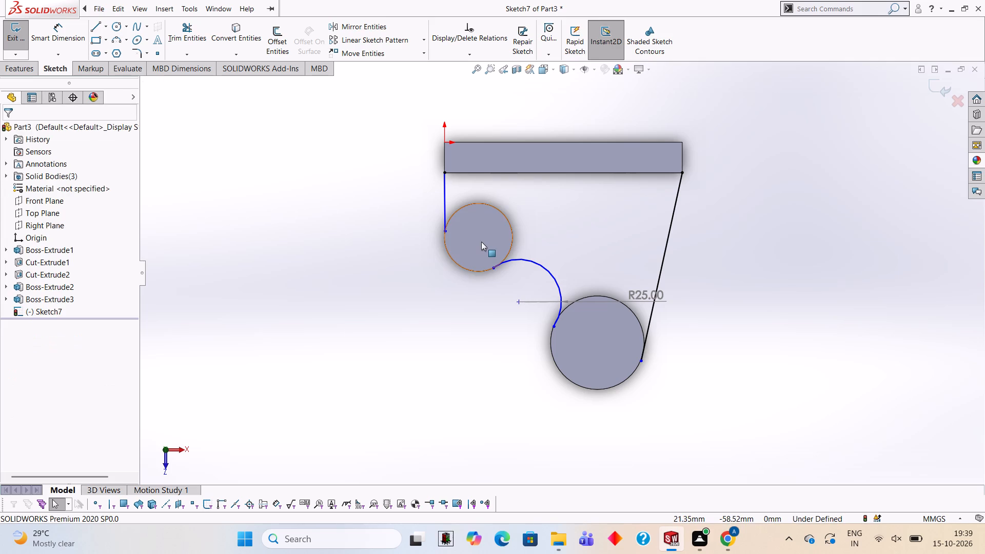
Make the new 25 mm radius arc tangent to the circular edge of the 40 mm boss.
click(481, 269)
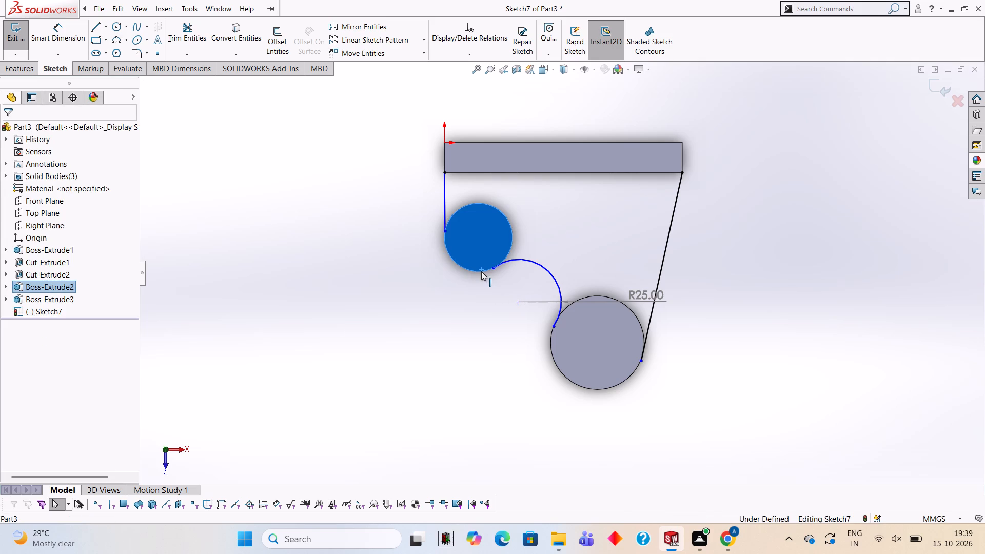
key(Escape)
key(Escape)
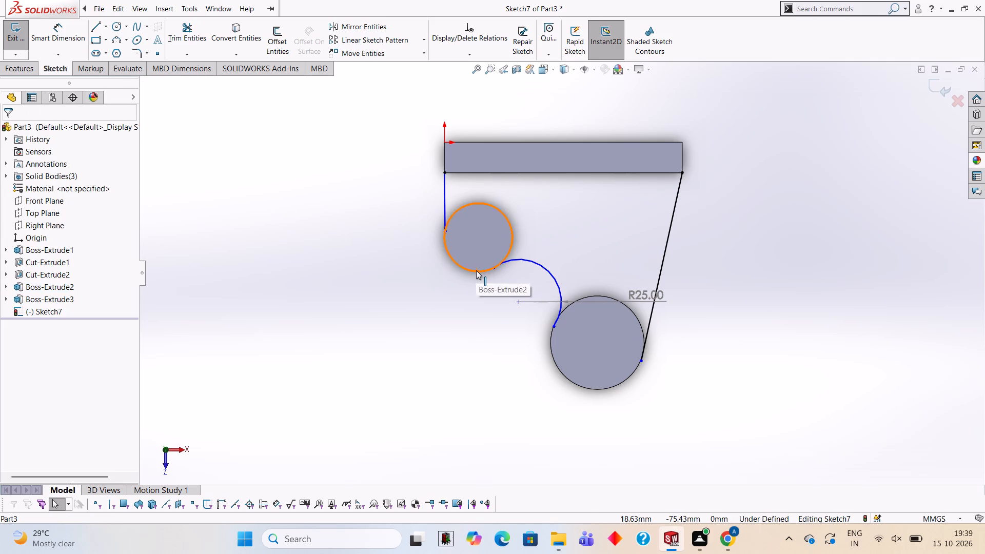
click(476, 270)
ctrl+click(514, 261)
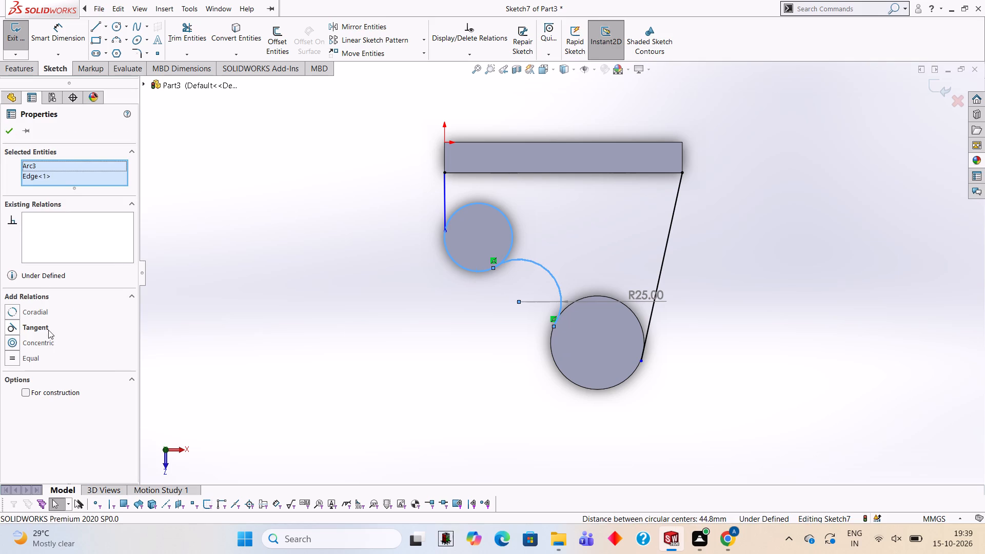
ctrl+click(40, 330)
ctrl+click(40, 330)
key(Escape)
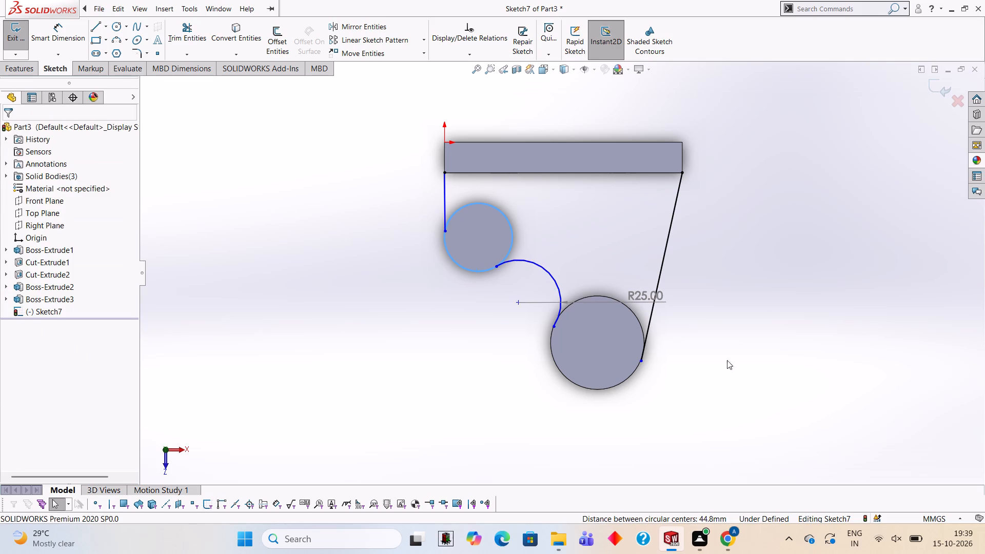
Make the 25 mm radius arc tangent to the circular edge of the 55 mm boss.
click(558, 289)
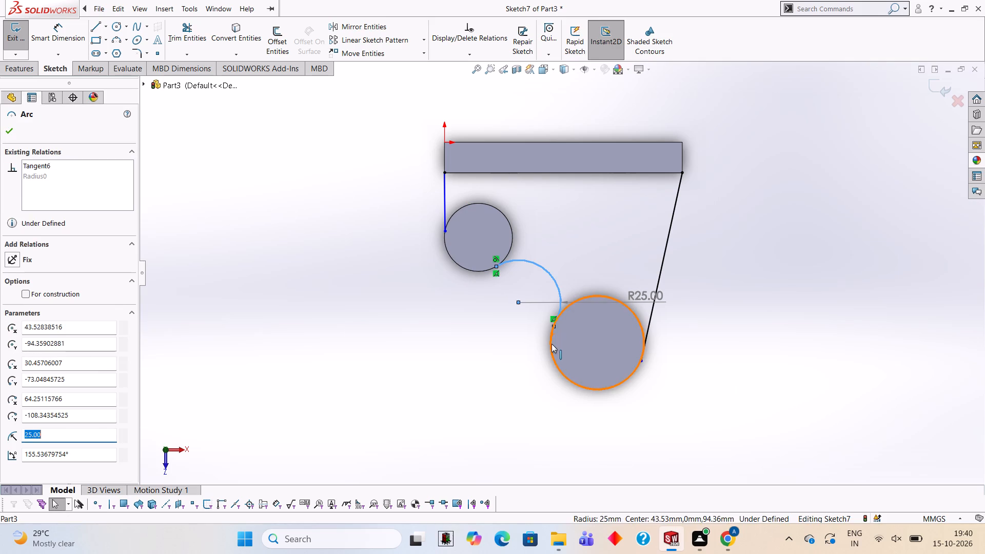
ctrl+click(551, 344)
ctrl+click(29, 326)
ctrl+double_click(29, 326)
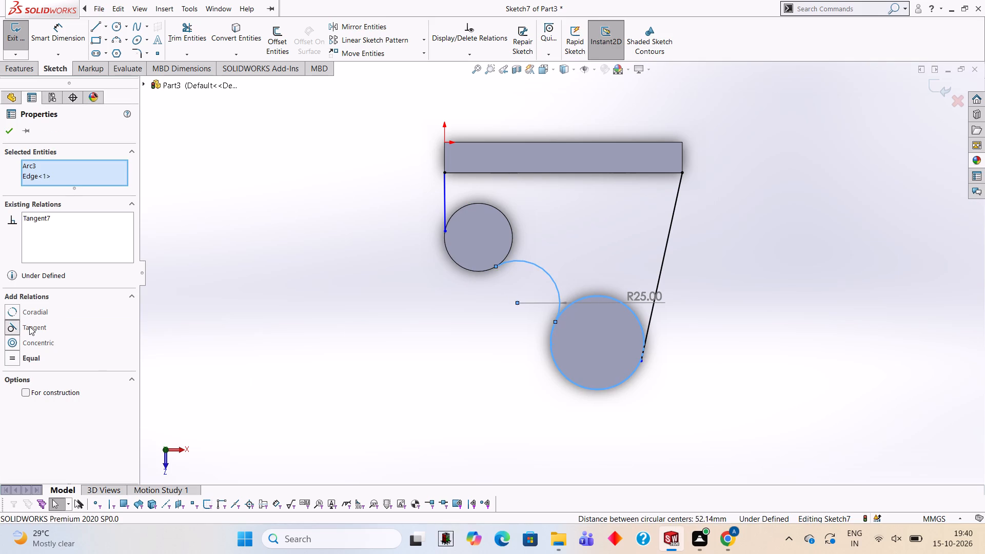
key(Escape)
key(Escape)
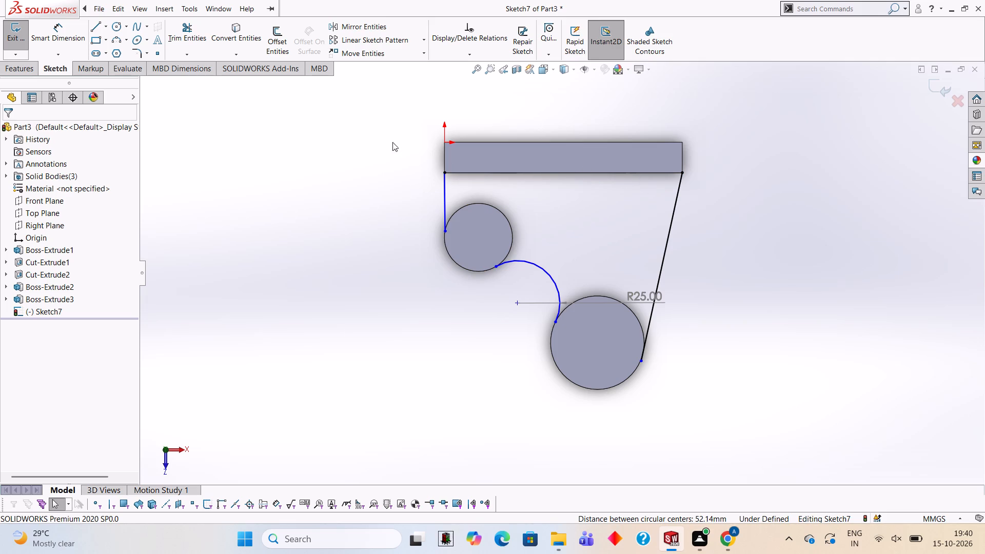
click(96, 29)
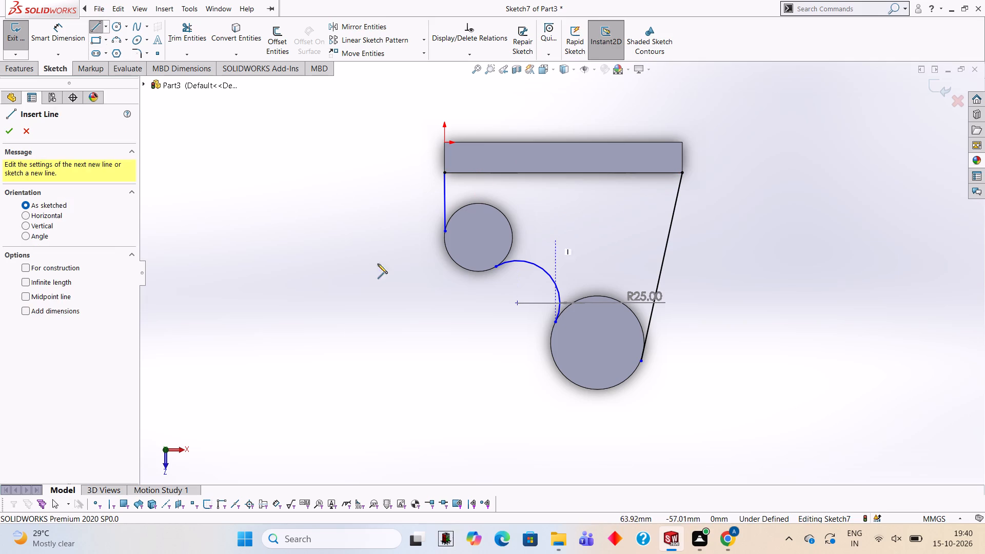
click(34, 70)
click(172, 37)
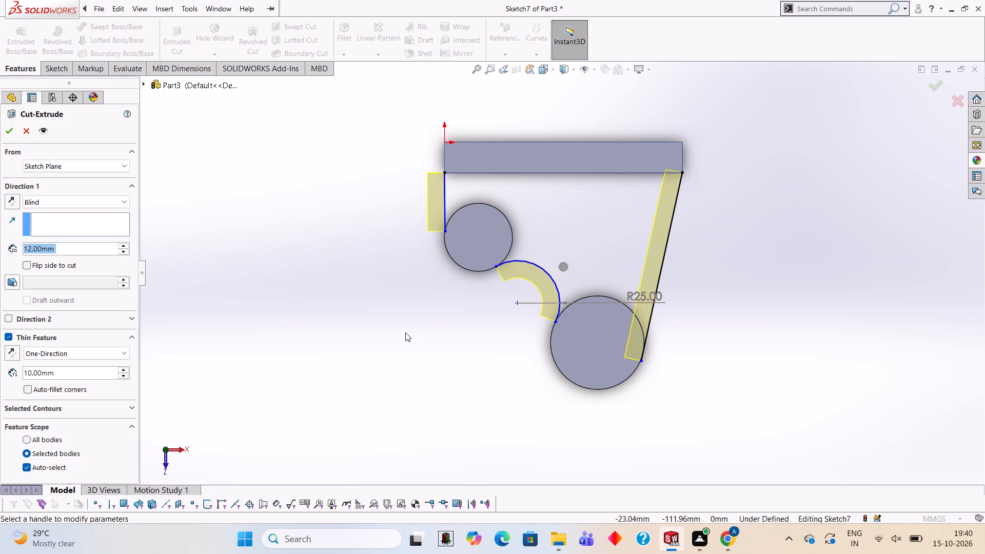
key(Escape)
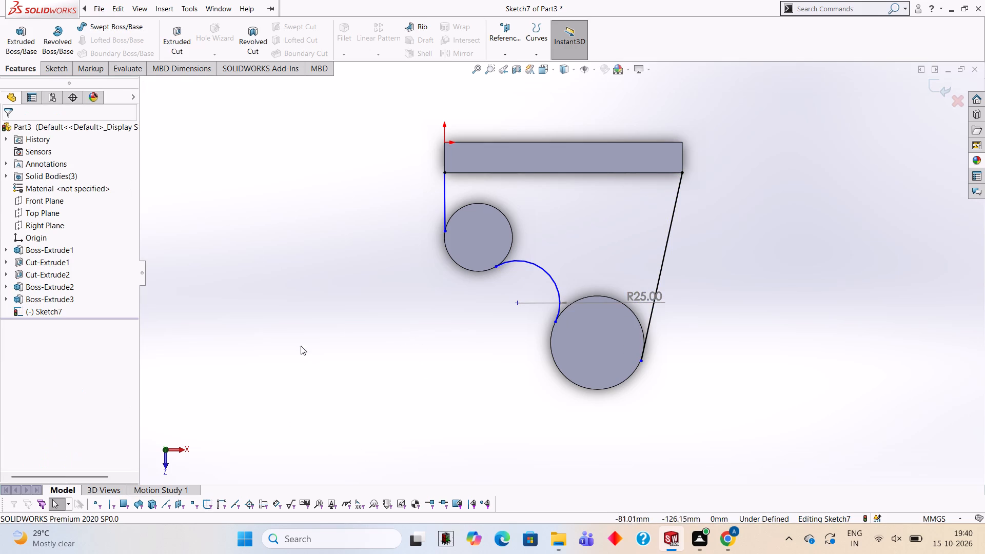
Sketch a 40 mm diameter circle centred on the smaller boss.
click(49, 71)
click(118, 27)
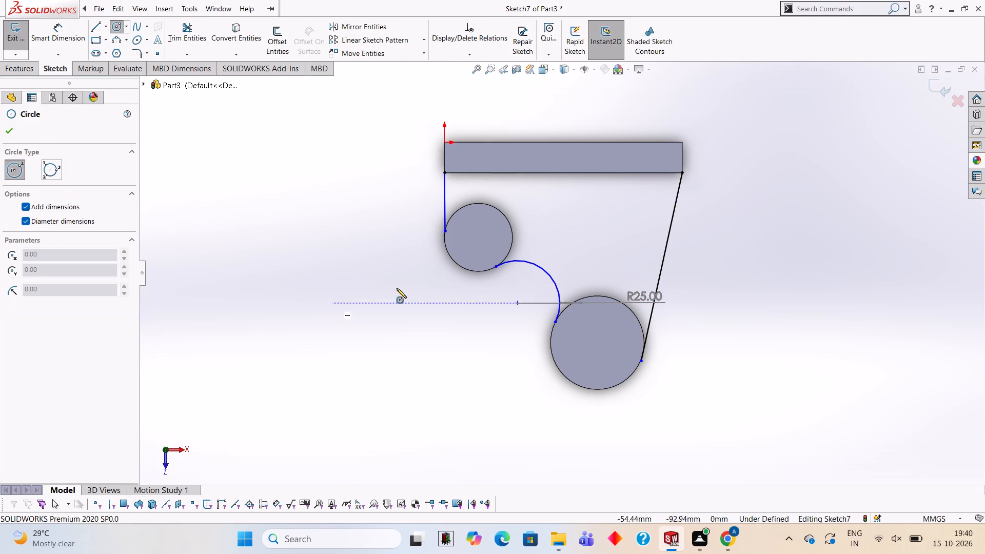
click(477, 238)
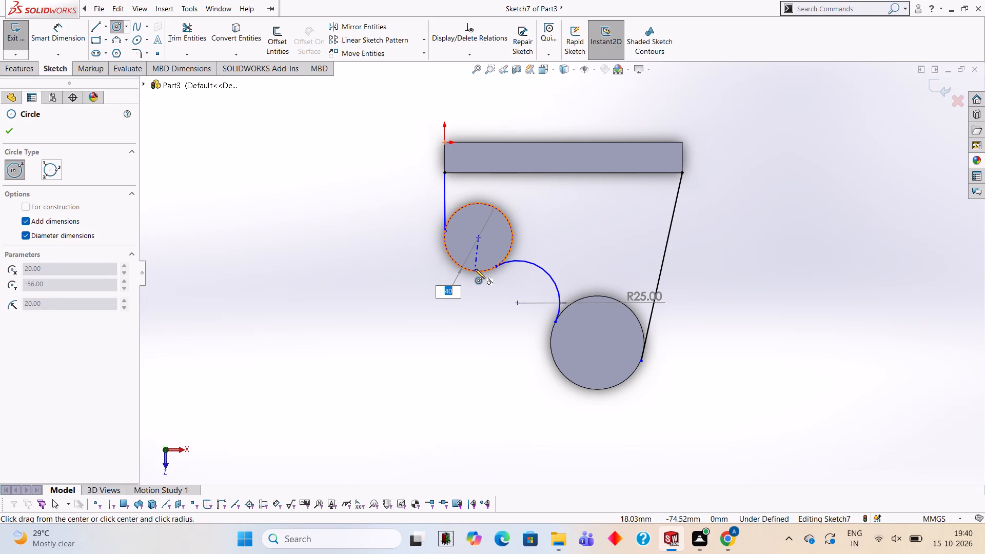
text(40)
key(Return)
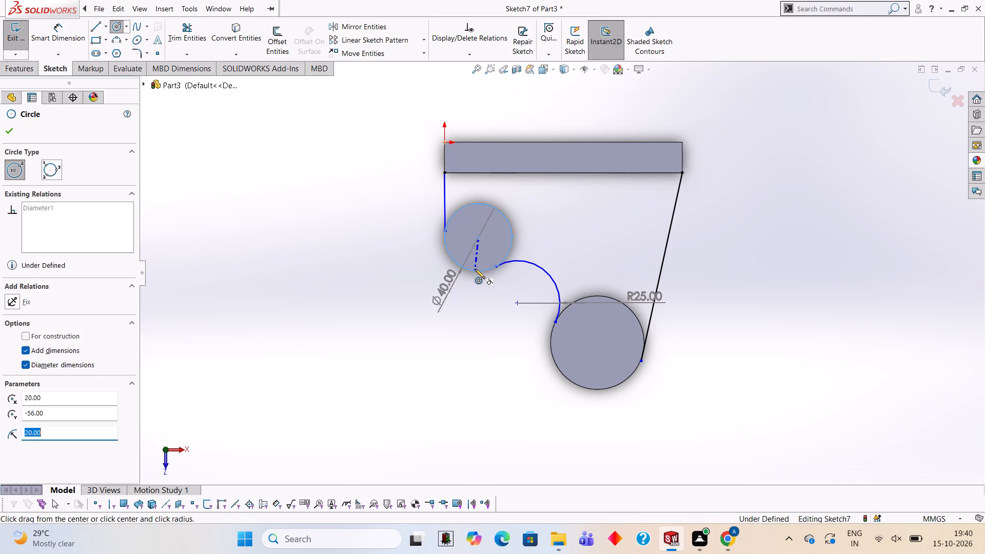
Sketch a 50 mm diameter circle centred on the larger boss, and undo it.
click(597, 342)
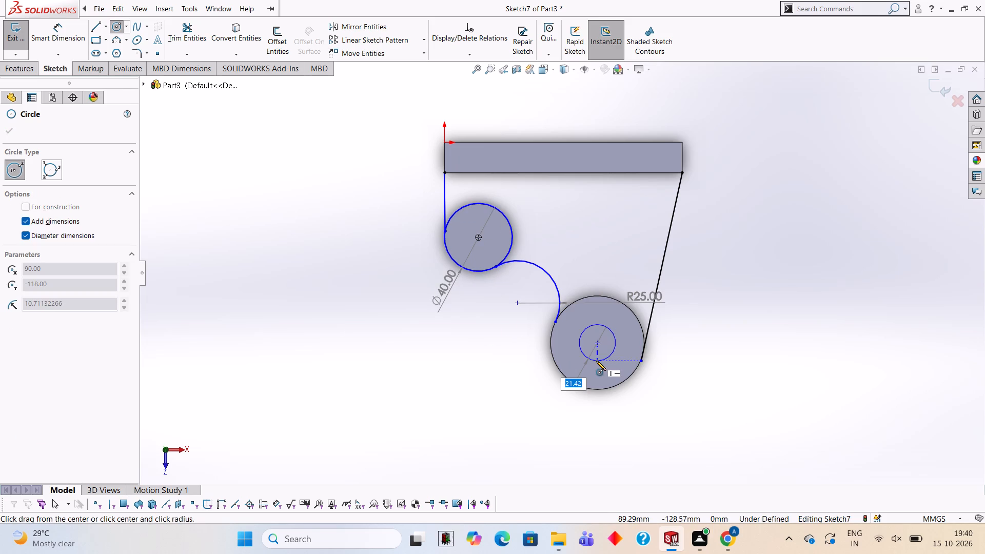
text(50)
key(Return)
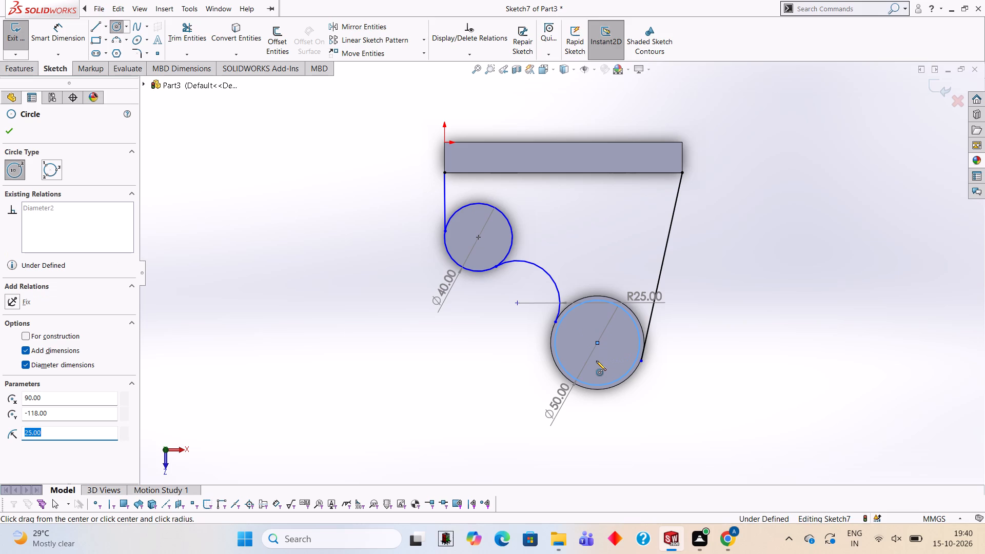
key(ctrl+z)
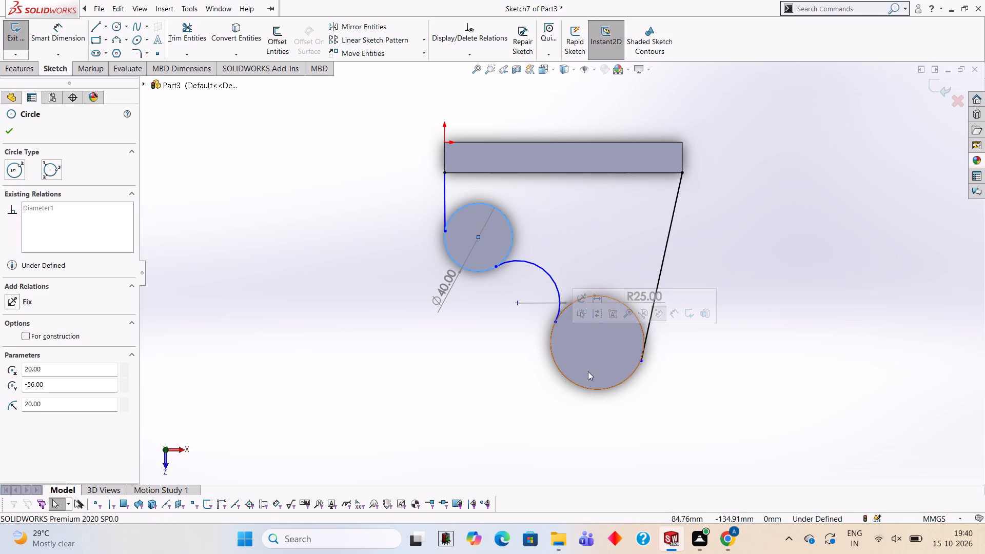
Sketch a circle of radius 27.5 mm centred on the larger boss, coinciding with its edge.
click(116, 24)
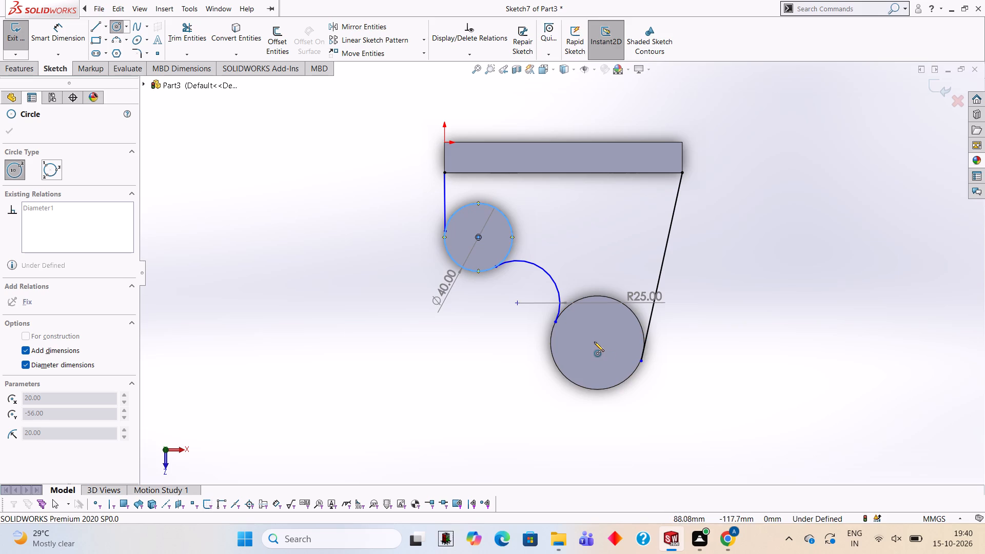
click(596, 343)
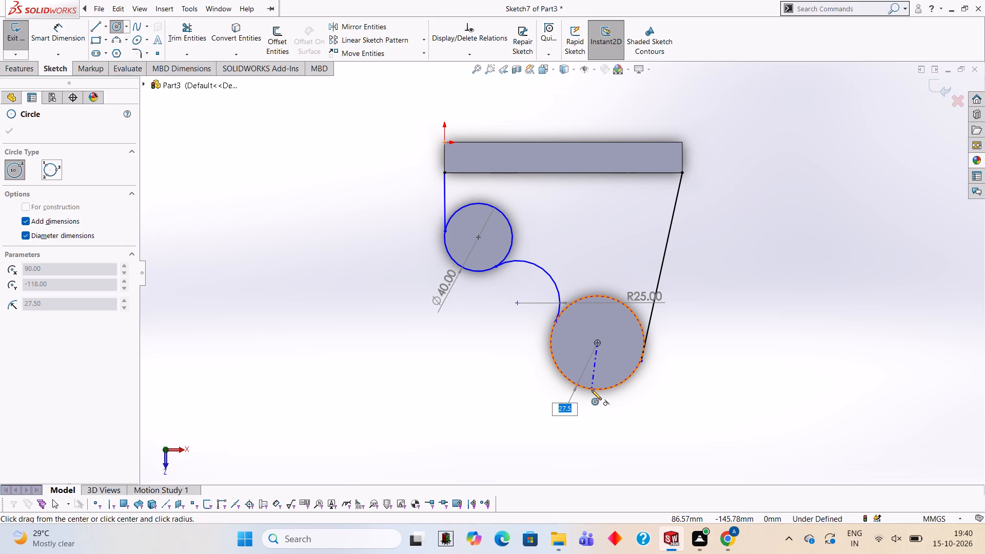
text(27.5)
key(Return)
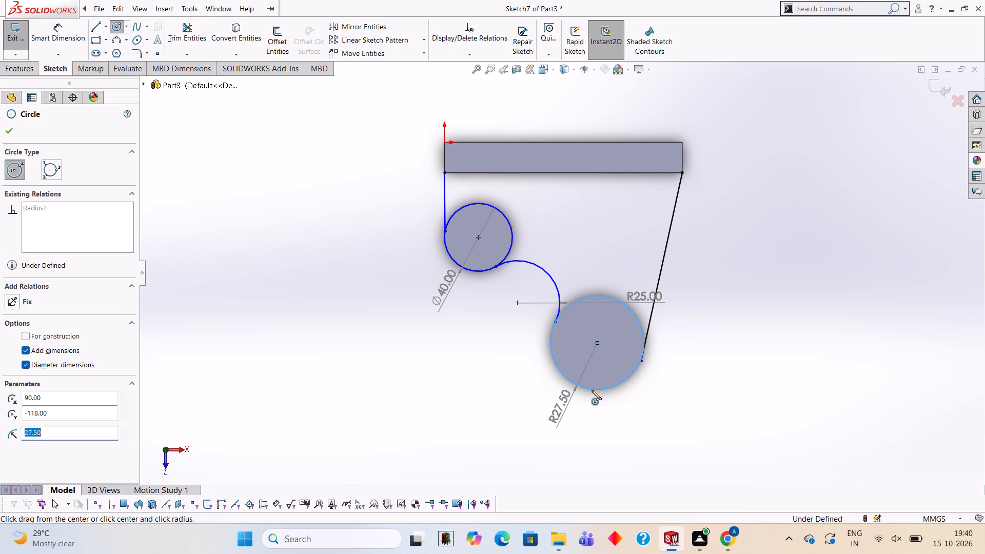
key(Escape)
key(Escape)
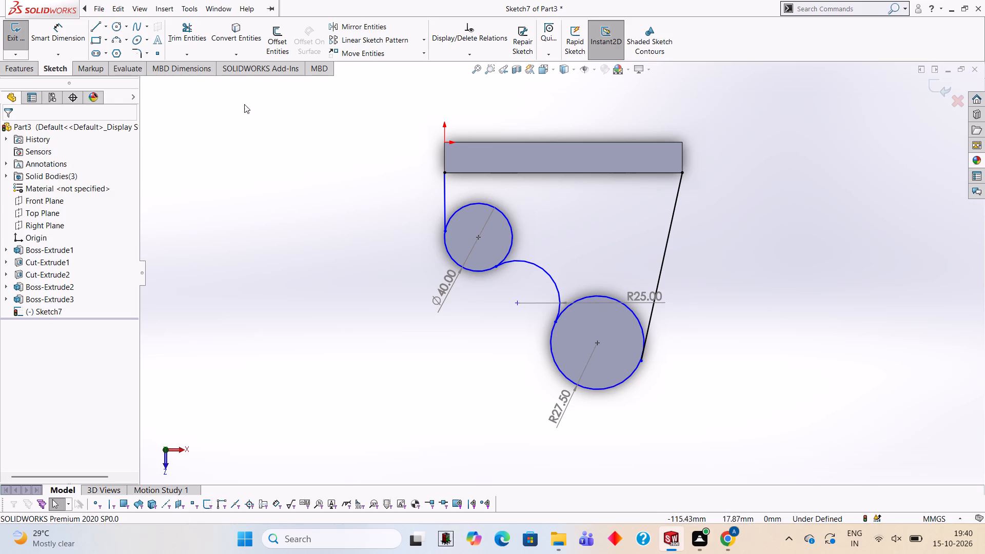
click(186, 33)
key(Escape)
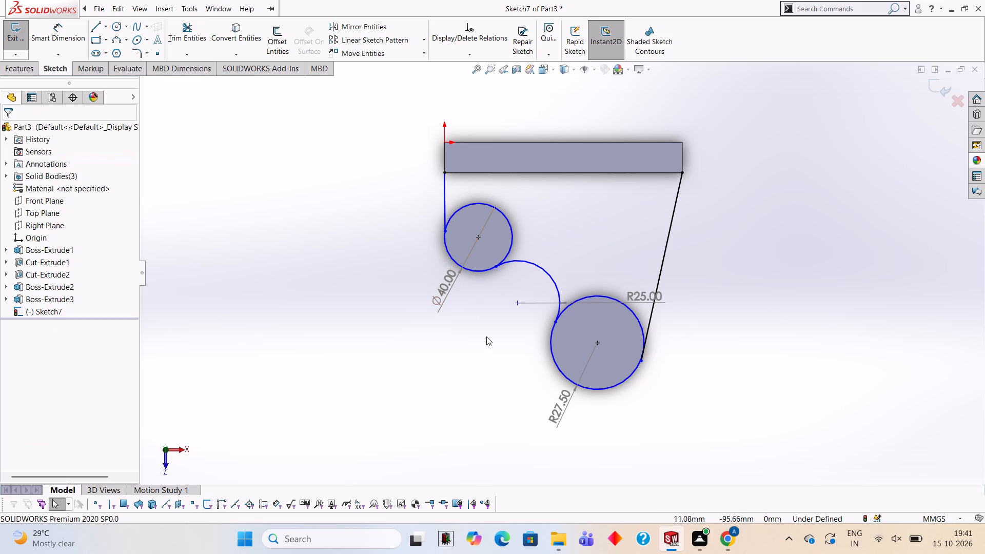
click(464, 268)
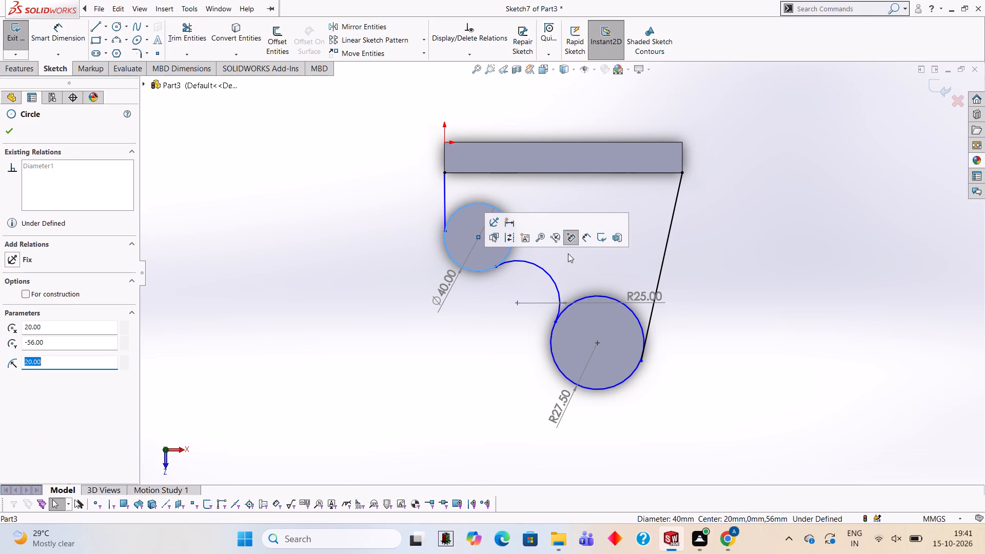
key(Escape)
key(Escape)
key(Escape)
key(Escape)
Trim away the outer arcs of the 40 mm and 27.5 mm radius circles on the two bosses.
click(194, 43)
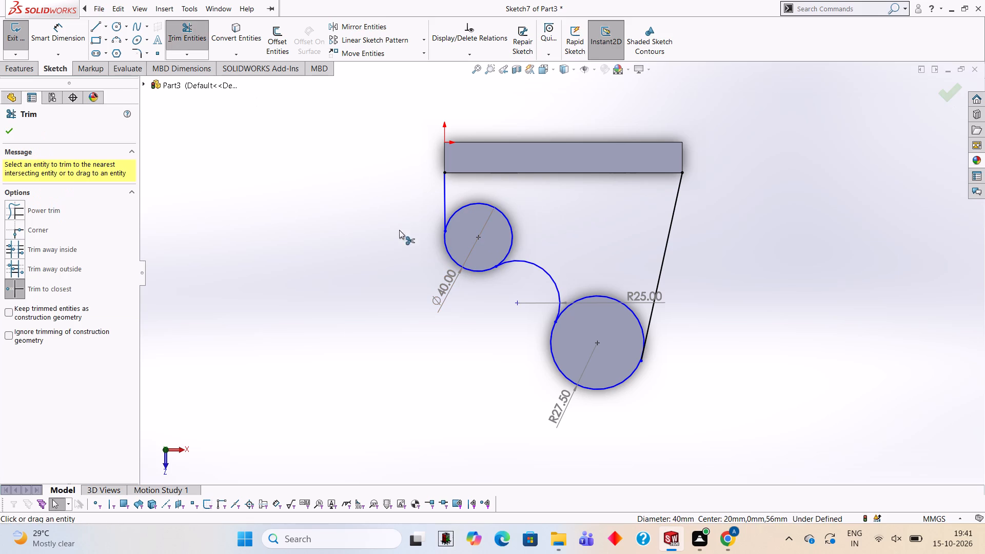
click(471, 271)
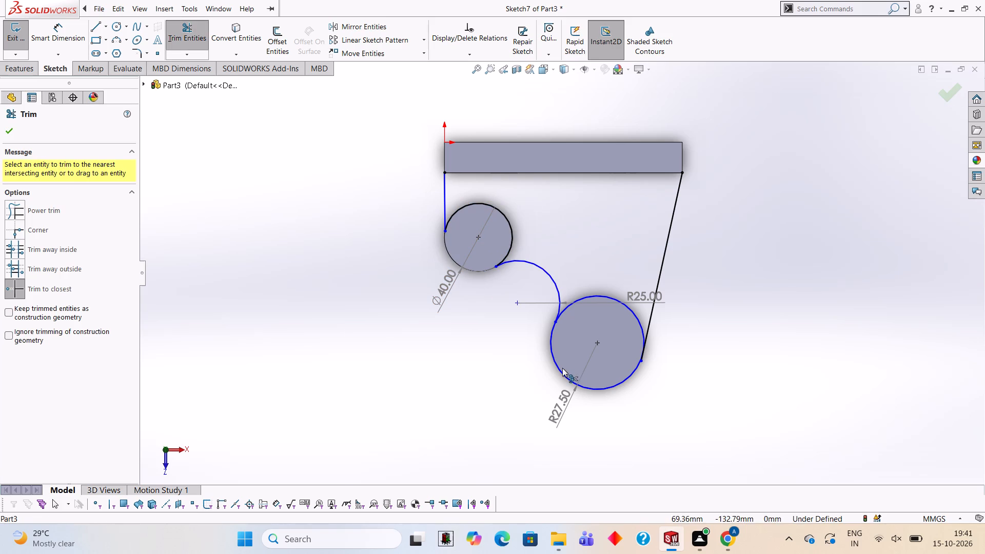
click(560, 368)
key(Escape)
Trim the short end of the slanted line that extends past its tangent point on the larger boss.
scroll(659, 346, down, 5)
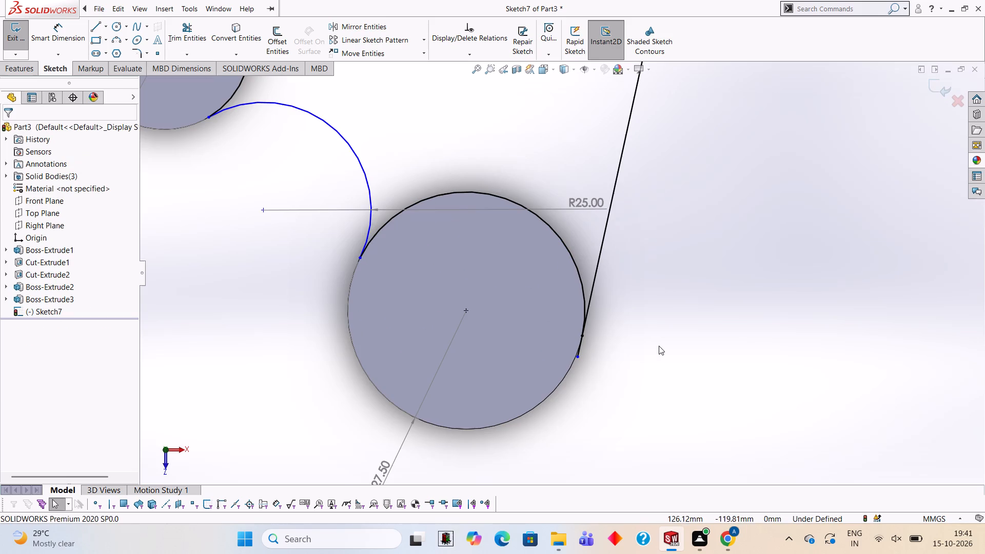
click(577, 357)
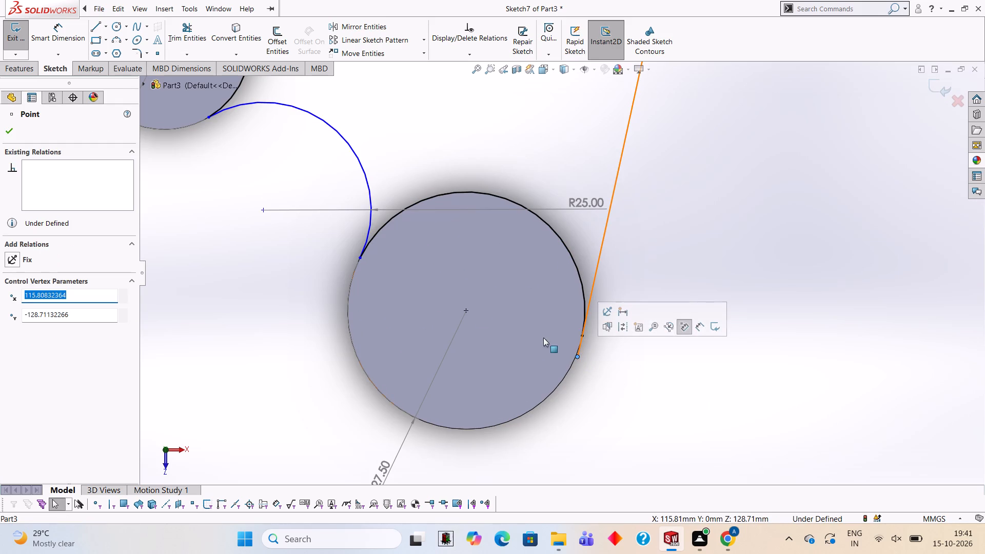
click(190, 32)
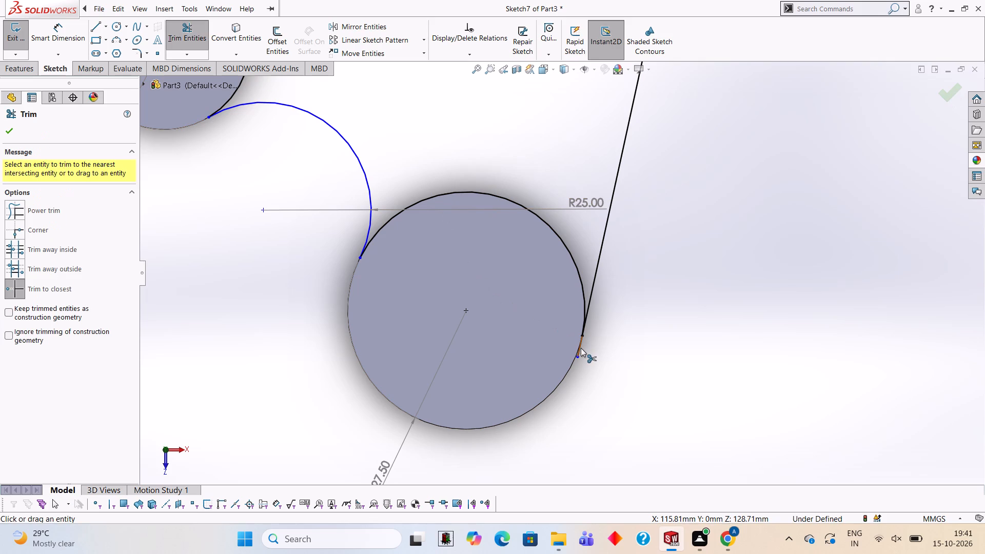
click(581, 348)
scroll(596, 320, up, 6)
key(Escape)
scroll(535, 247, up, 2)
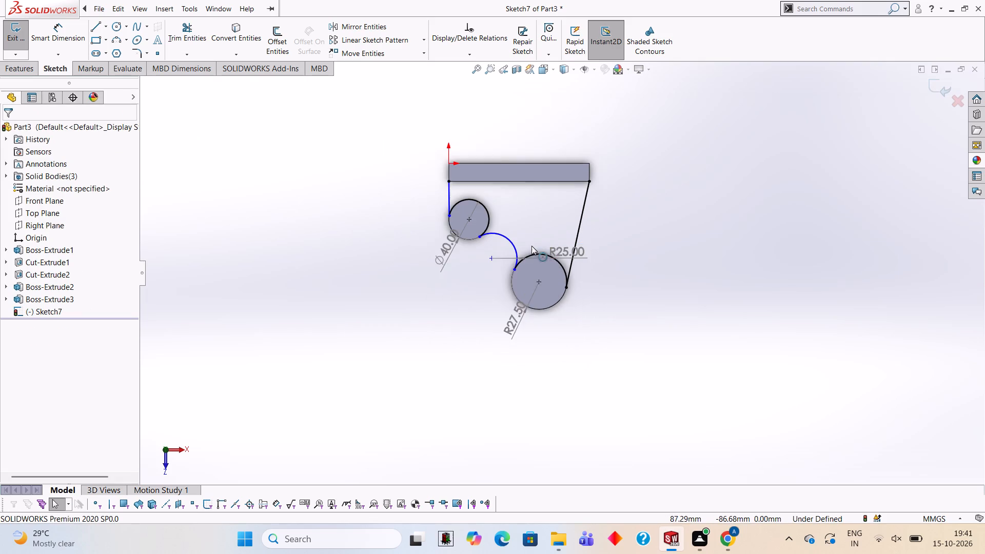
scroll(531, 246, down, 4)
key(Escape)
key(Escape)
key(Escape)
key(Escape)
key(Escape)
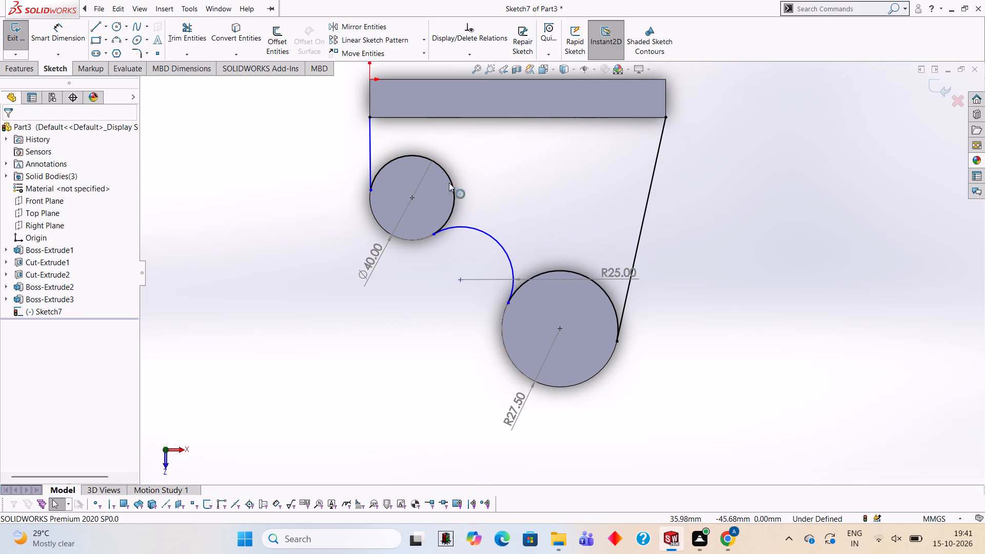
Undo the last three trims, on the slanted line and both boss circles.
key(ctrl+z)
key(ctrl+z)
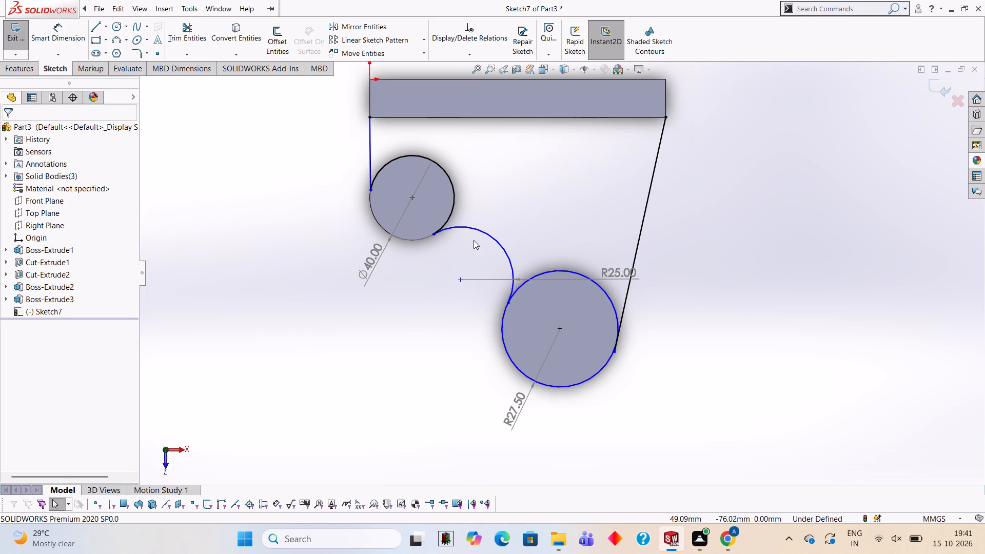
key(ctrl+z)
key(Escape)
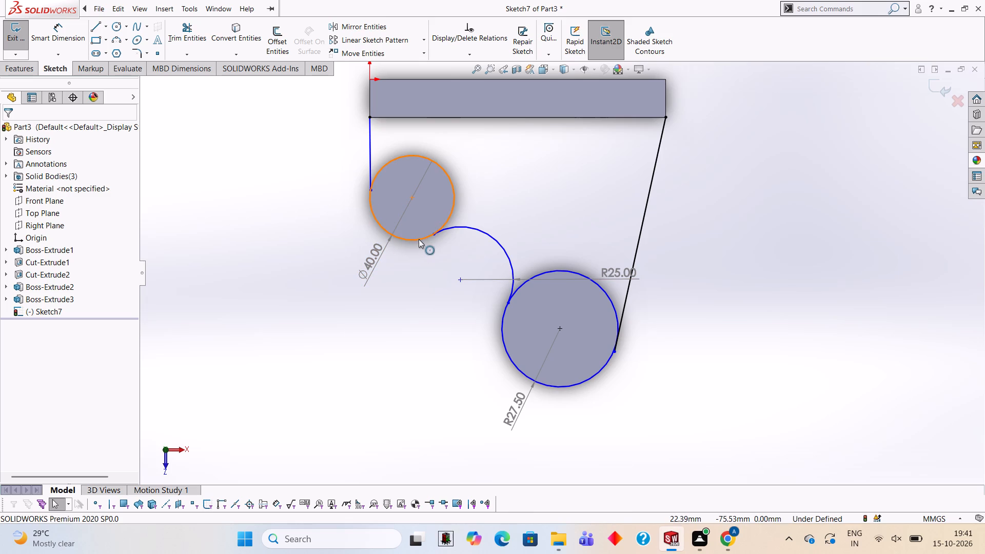
Make the 25 mm radius connecting arc tangent to the sketched 40 mm circle.
click(419, 239)
ctrl+click(455, 227)
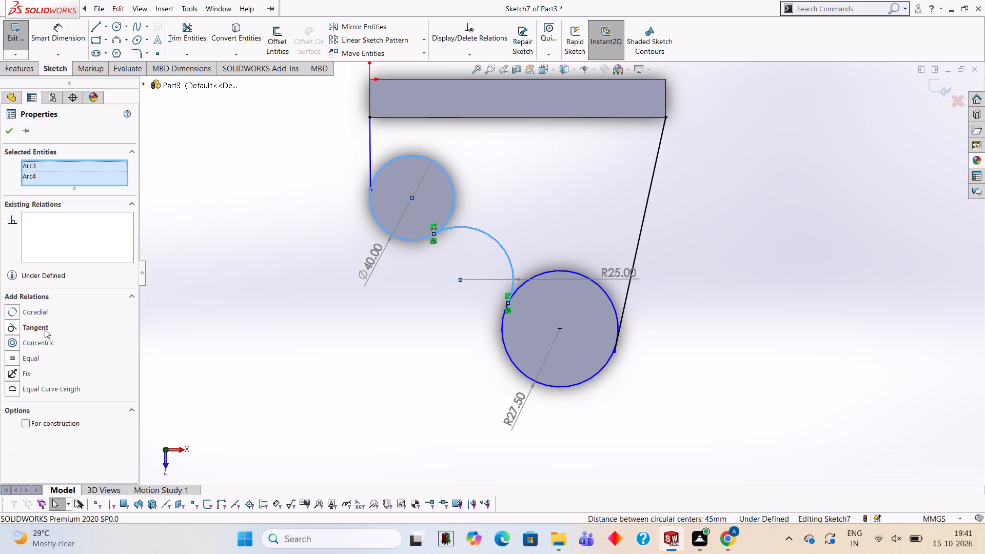
ctrl+click(45, 329)
ctrl+double_click(45, 329)
key(Escape)
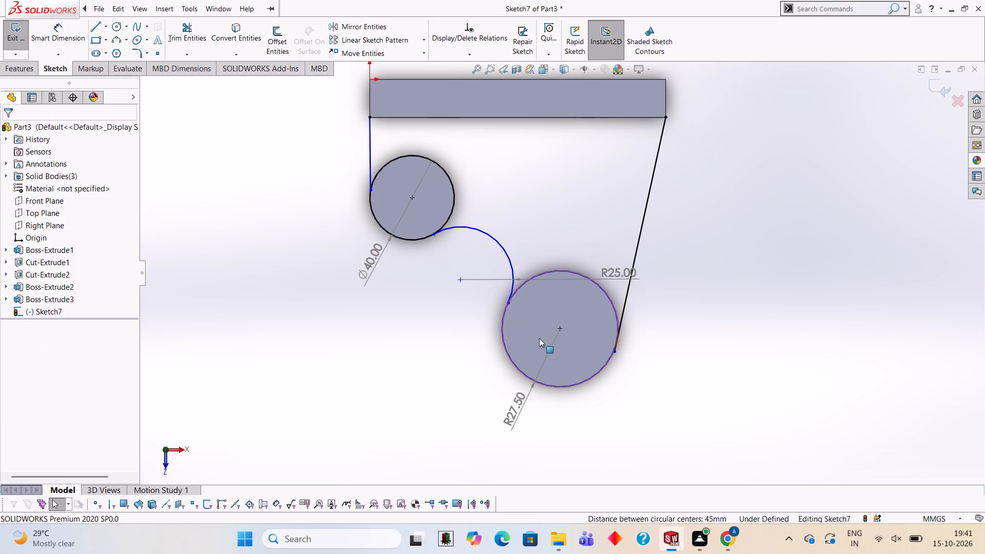
Make the 25 mm radius connecting arc tangent to the sketched 27.5 mm radius circle.
click(512, 263)
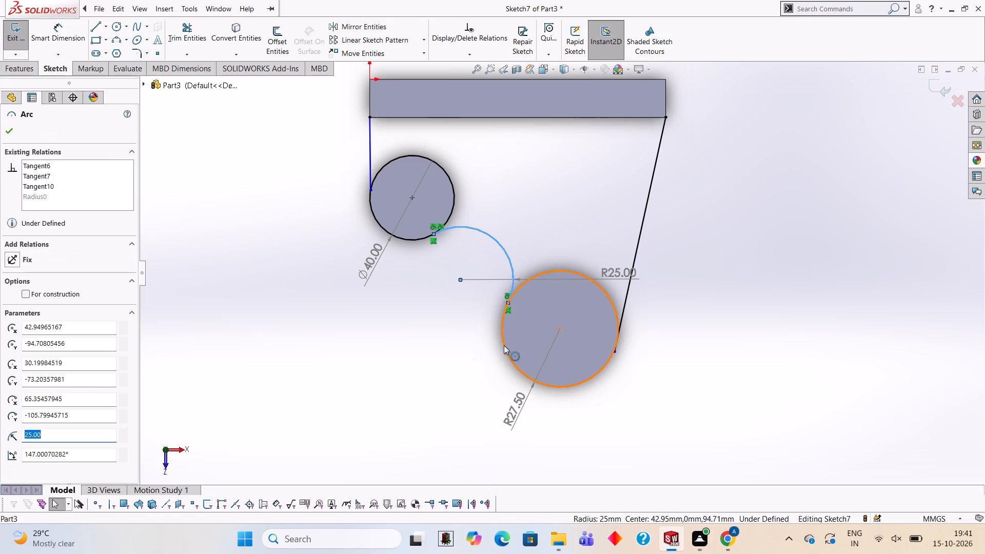
ctrl+click(504, 345)
ctrl+click(29, 326)
ctrl+click(29, 326)
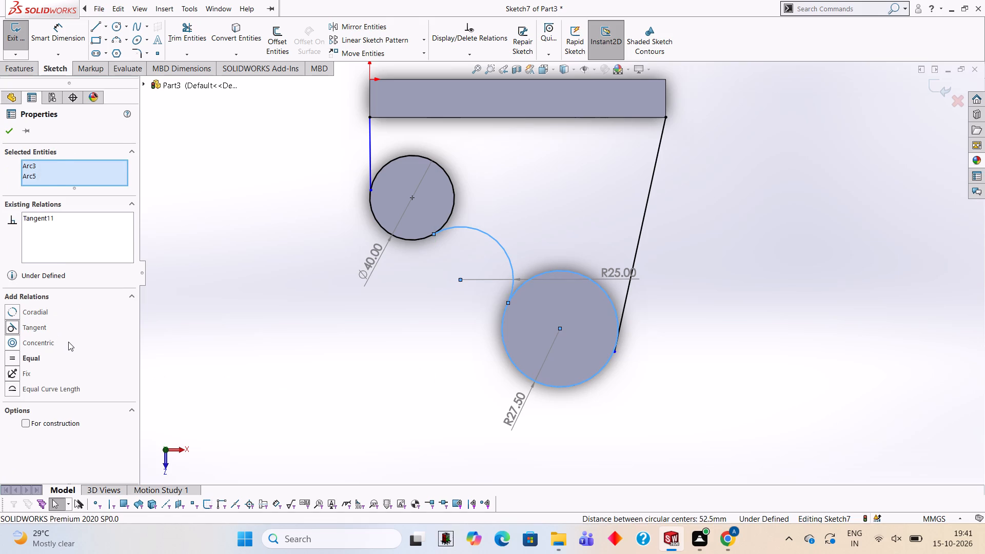
key(Escape)
Trim away the outer arcs of both boss circles, keeping the portions that face the web area.
click(168, 25)
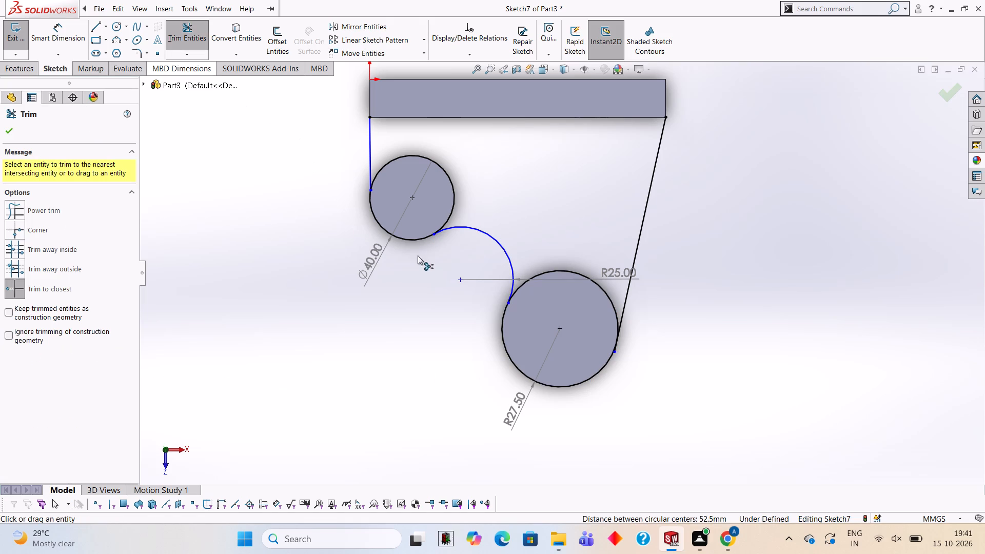
click(412, 239)
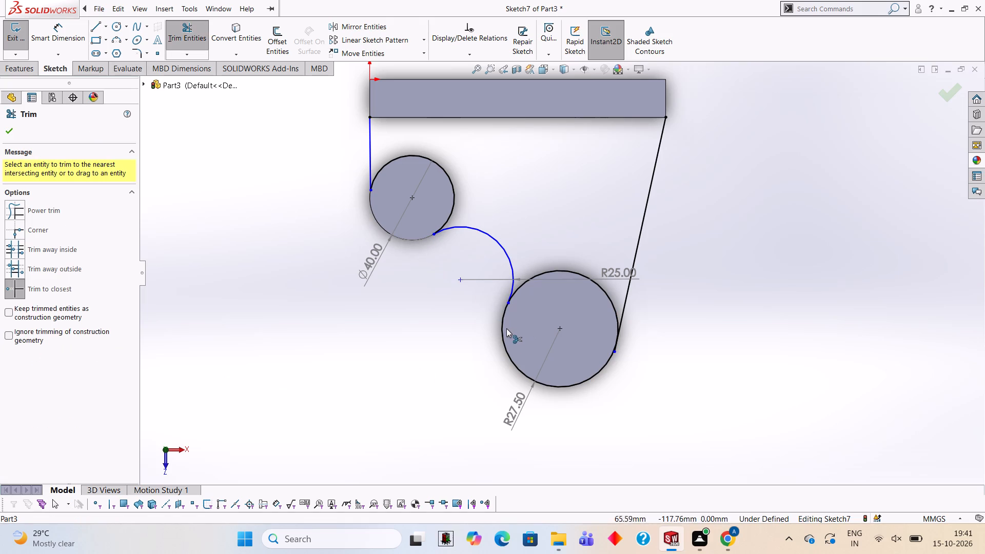
click(504, 328)
scroll(491, 261, up, 2)
scroll(494, 211, up, 1)
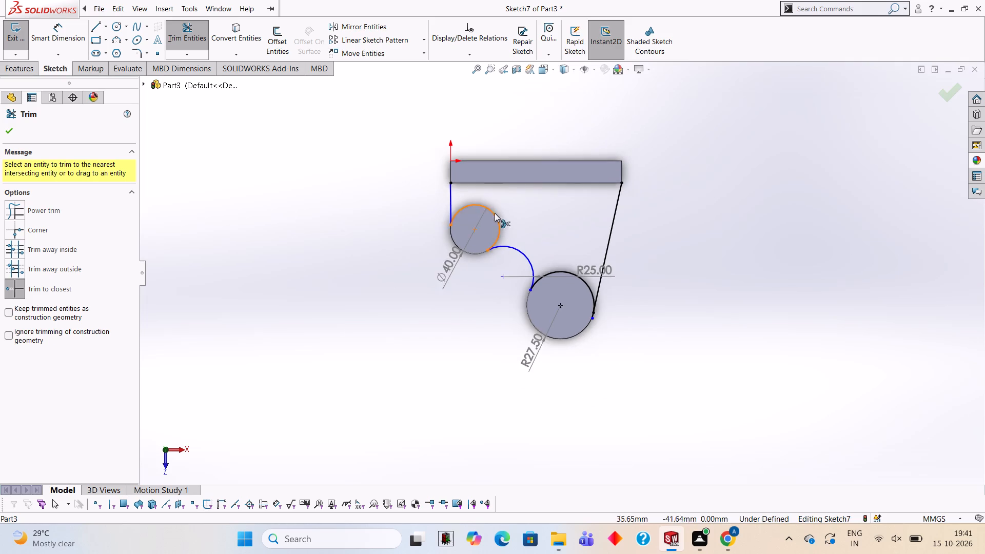
scroll(495, 213, down, 2)
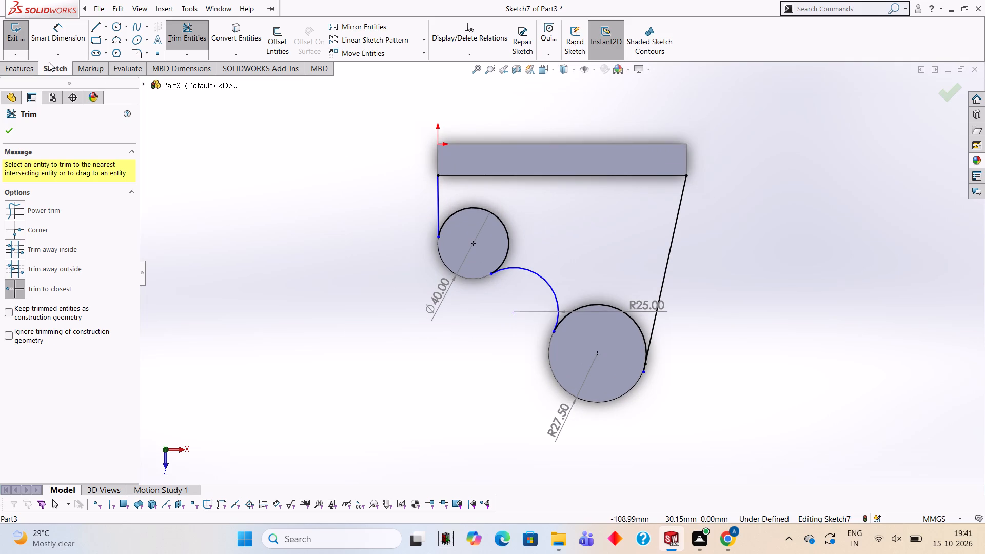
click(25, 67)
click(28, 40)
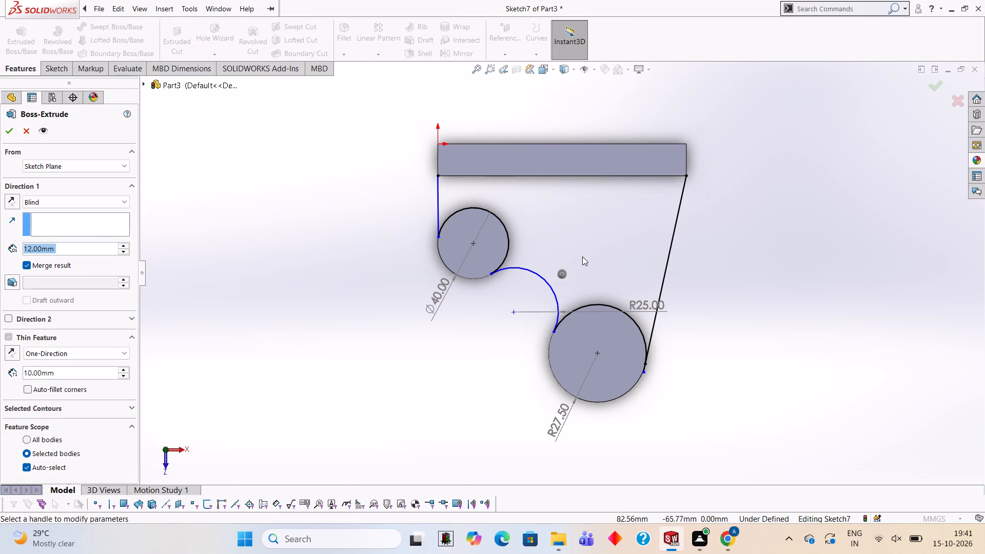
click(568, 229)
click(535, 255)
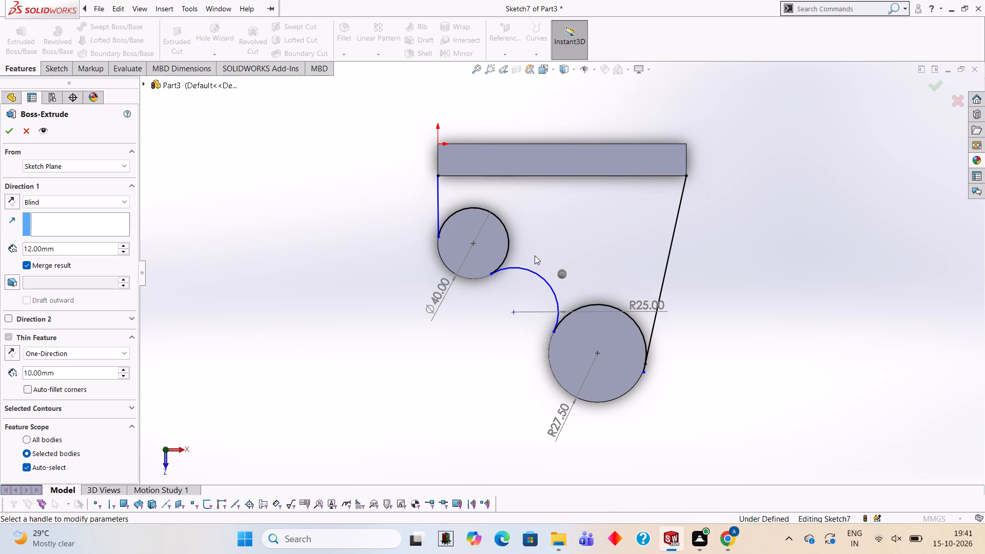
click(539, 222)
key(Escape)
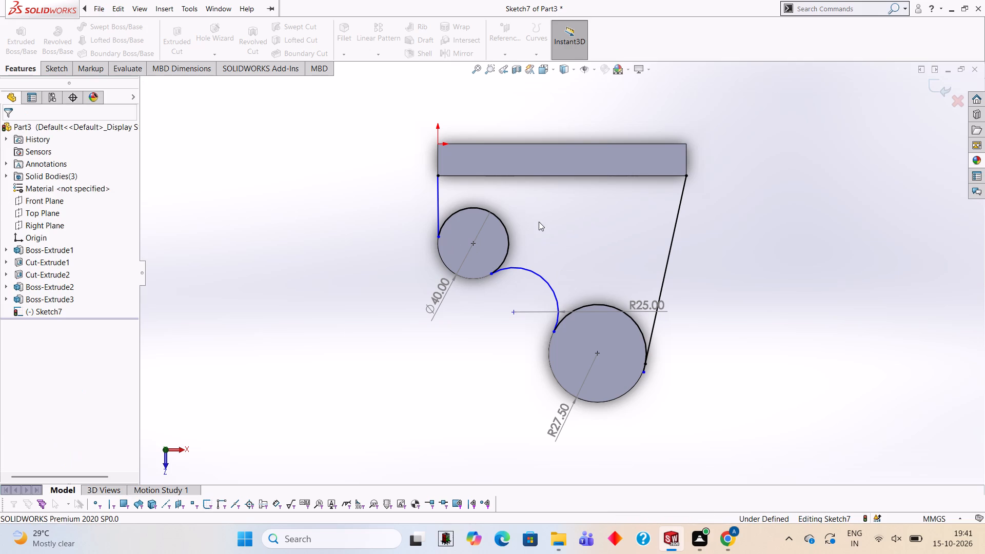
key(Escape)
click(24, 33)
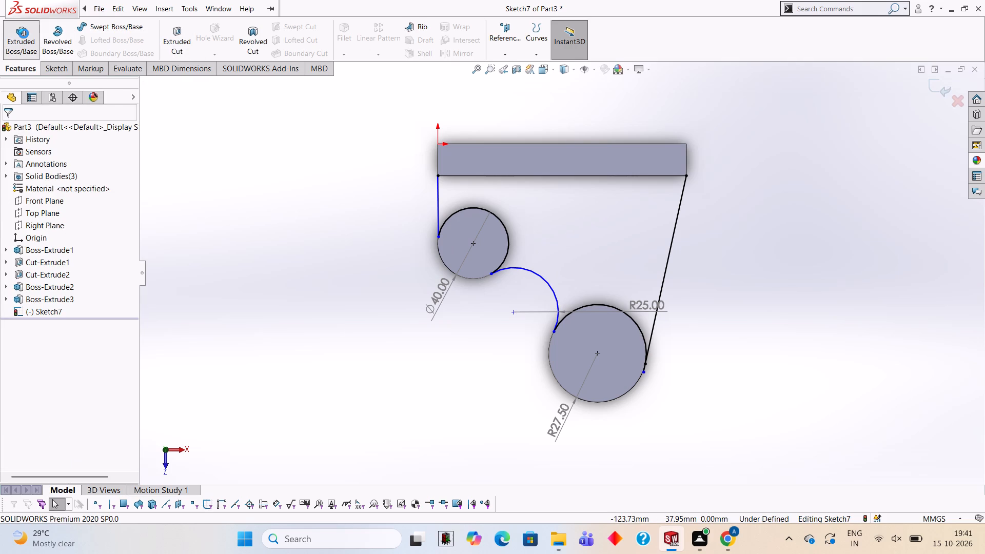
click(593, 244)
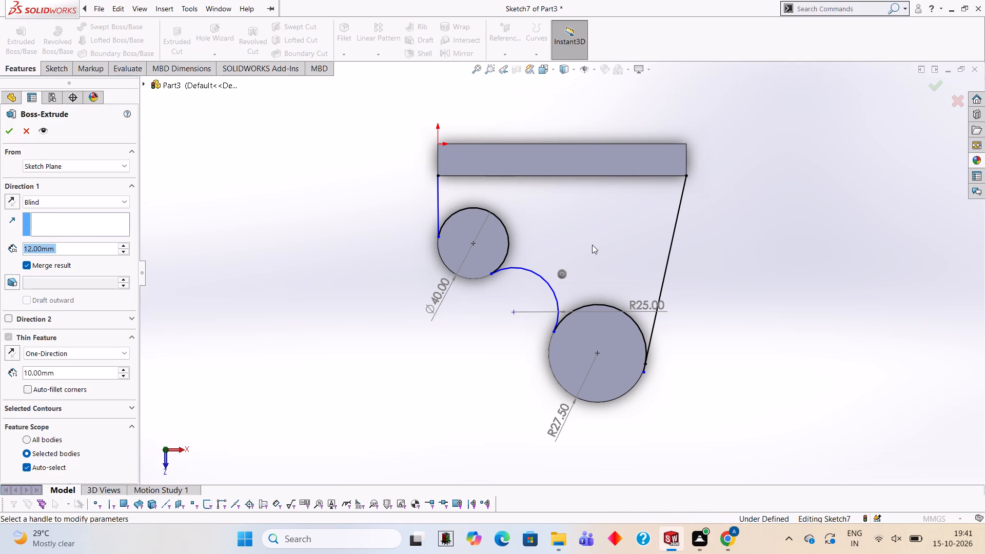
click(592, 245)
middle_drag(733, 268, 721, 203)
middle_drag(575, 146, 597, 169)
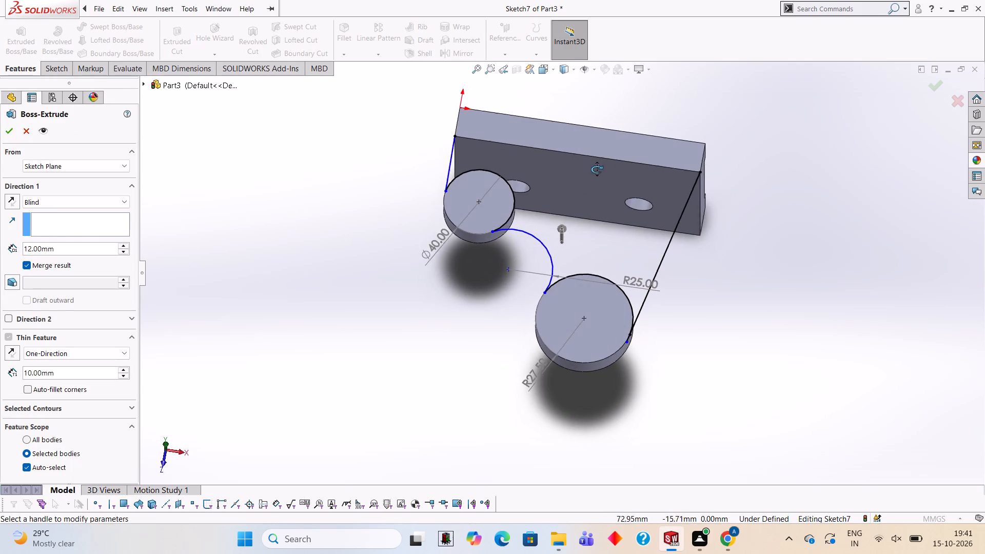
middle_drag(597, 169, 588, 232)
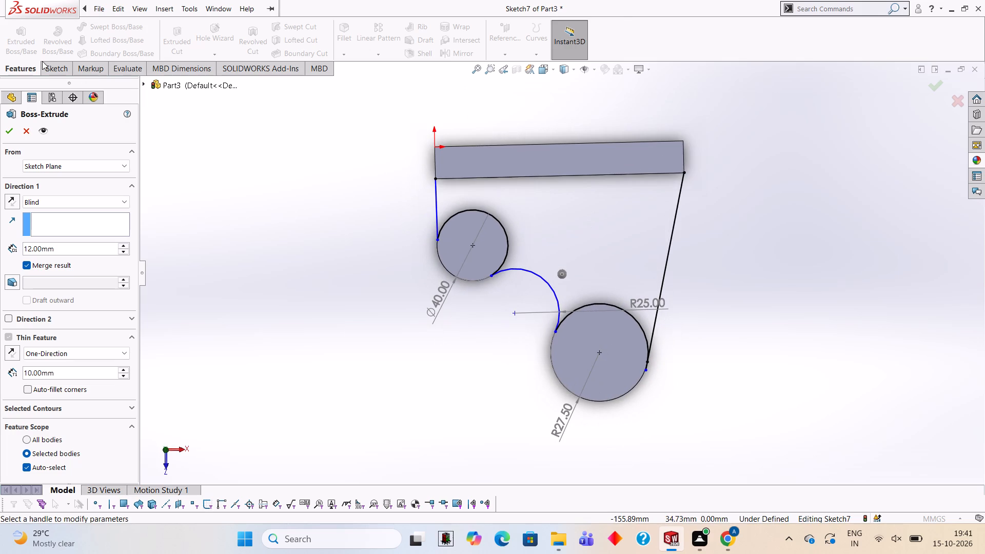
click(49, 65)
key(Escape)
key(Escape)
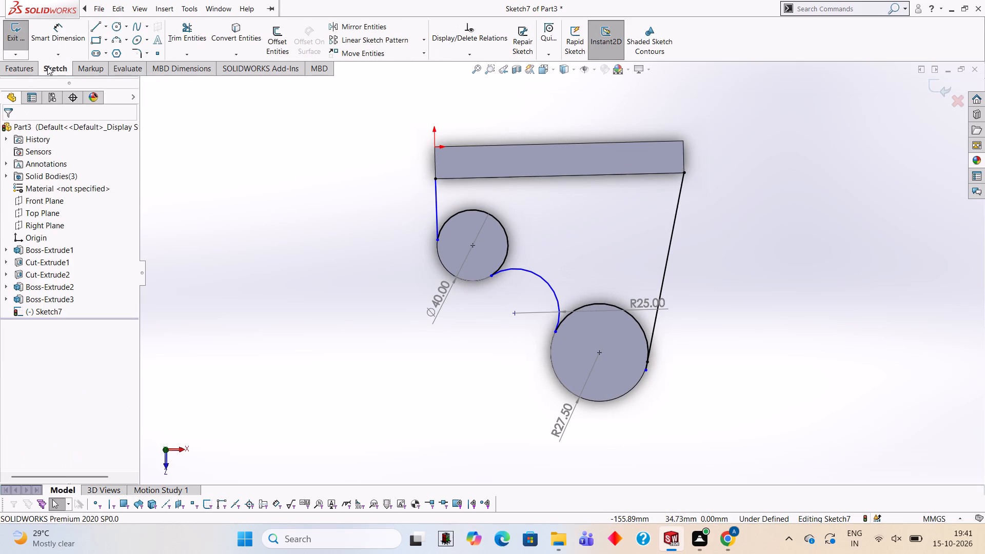
Sketch a 140 mm line along the block's edge to close the web profile between its two side lines.
click(93, 22)
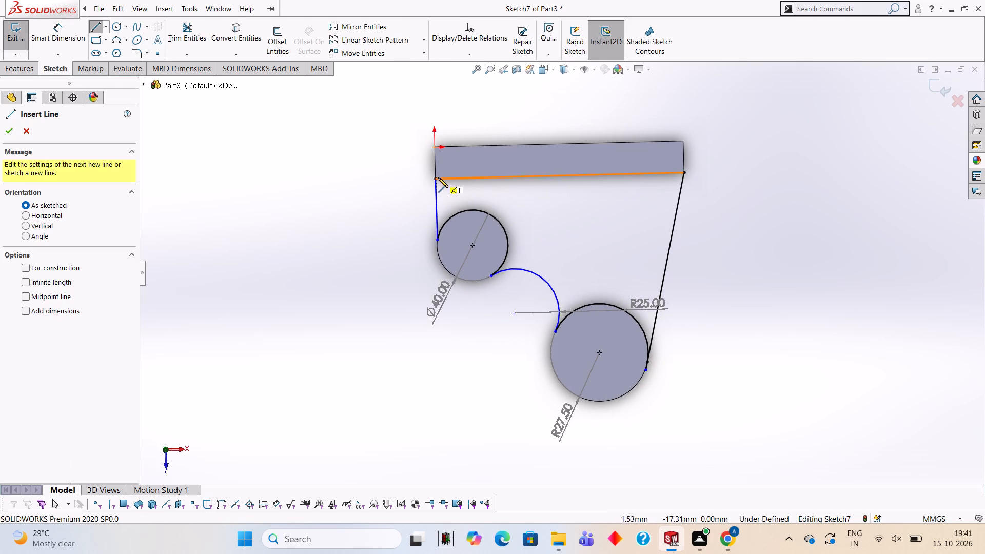
click(435, 177)
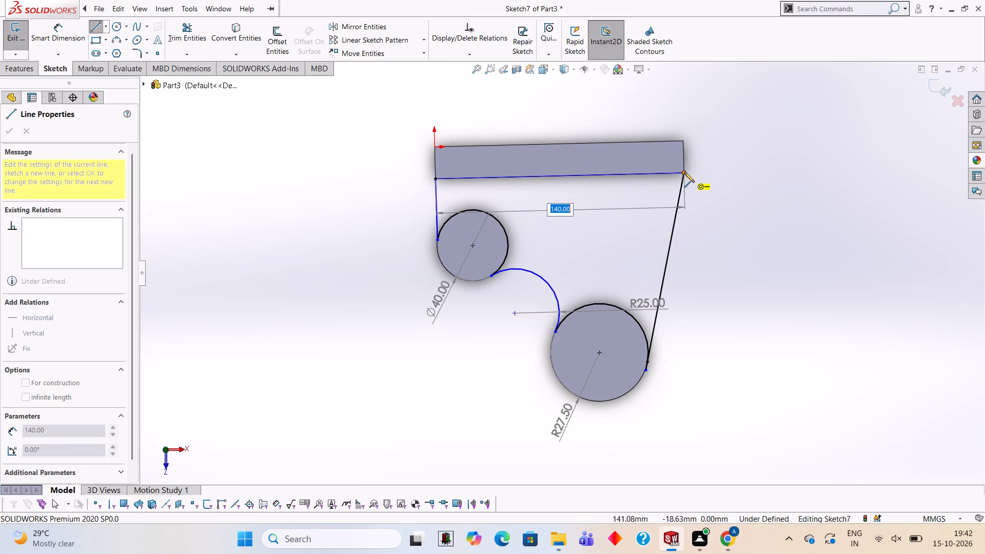
click(684, 172)
key(Escape)
key(Escape)
key(Escape)
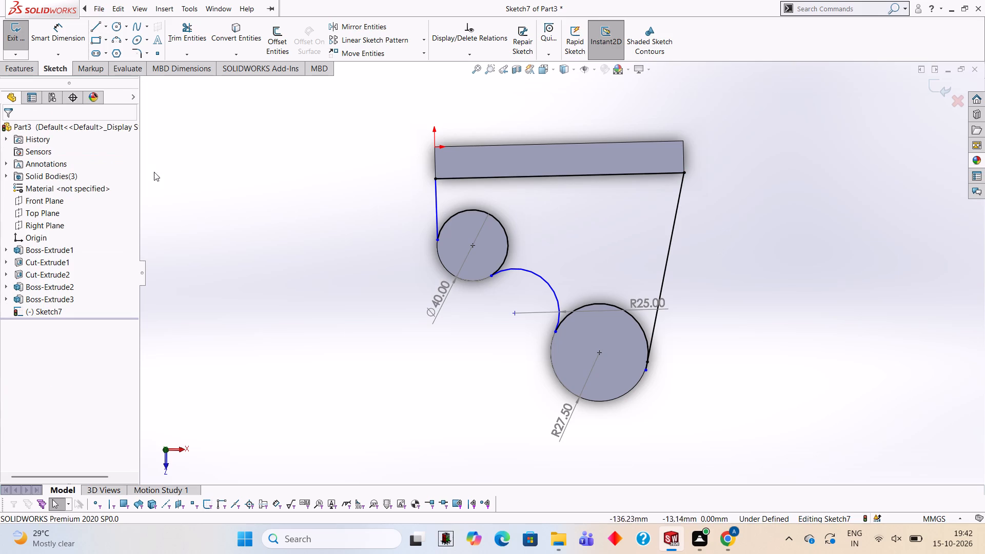
Extrude the enclosed web region 12 mm blind in the reversed direction, merging it with the block and both bosses.
click(28, 71)
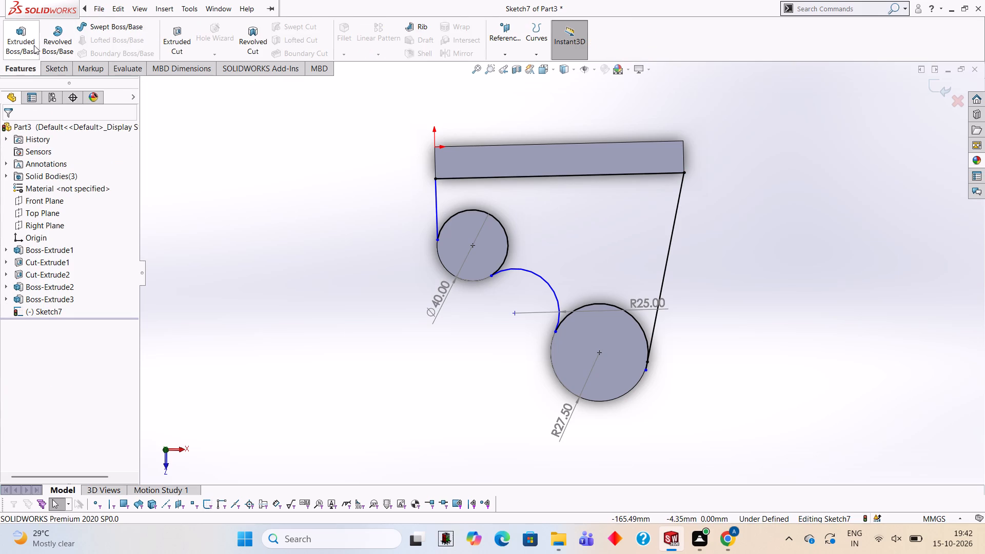
click(32, 45)
click(526, 210)
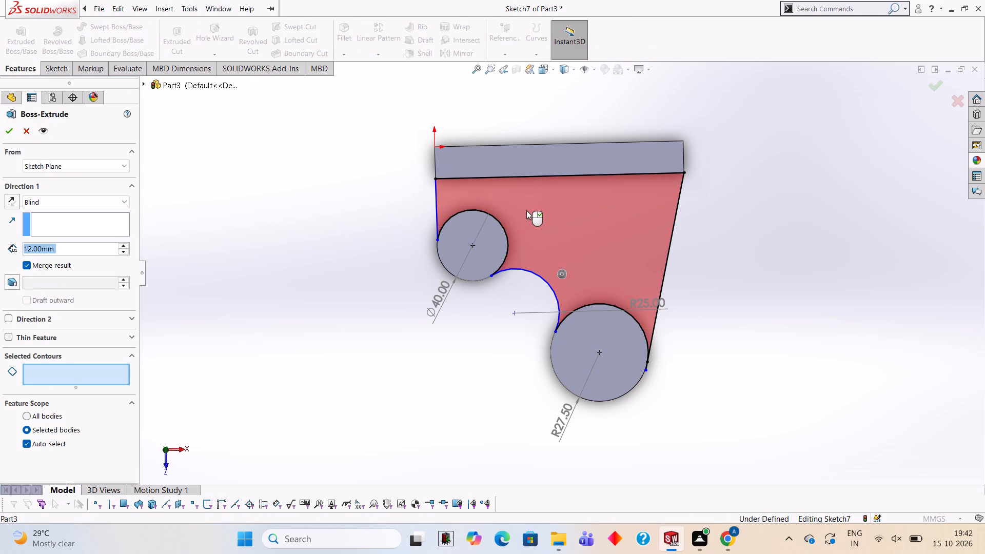
middle_drag(743, 309, 713, 151)
middle_drag(751, 291, 757, 245)
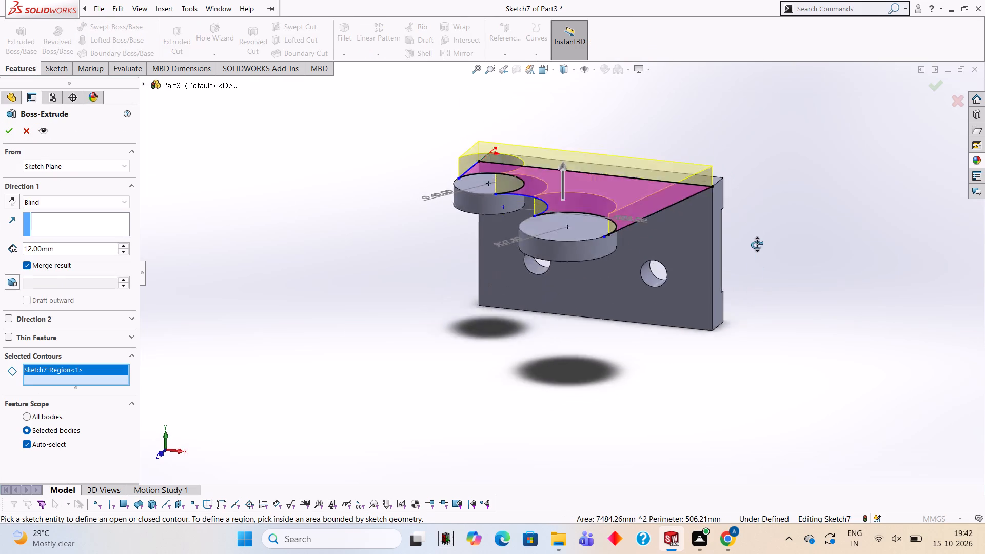
middle_drag(757, 245, 762, 196)
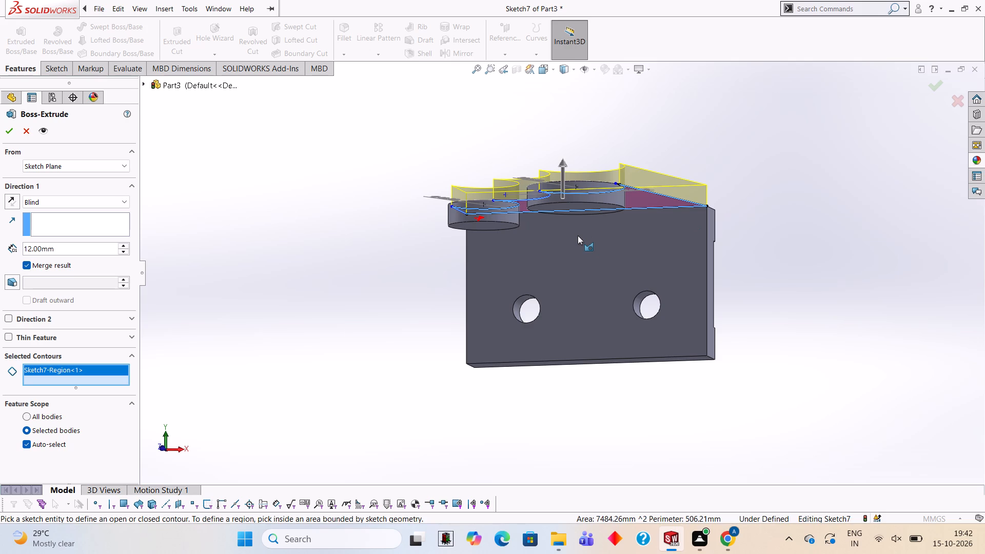
click(18, 202)
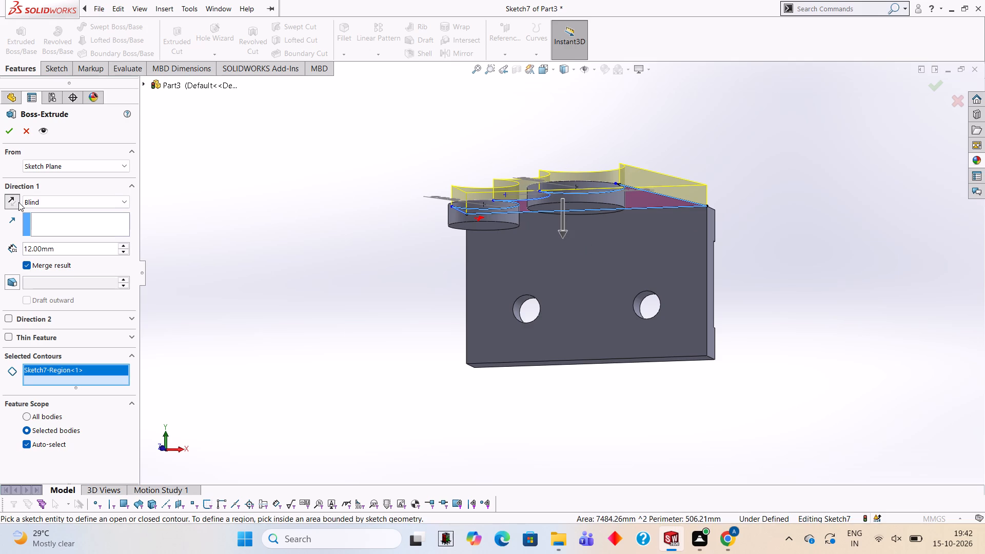
click(9, 128)
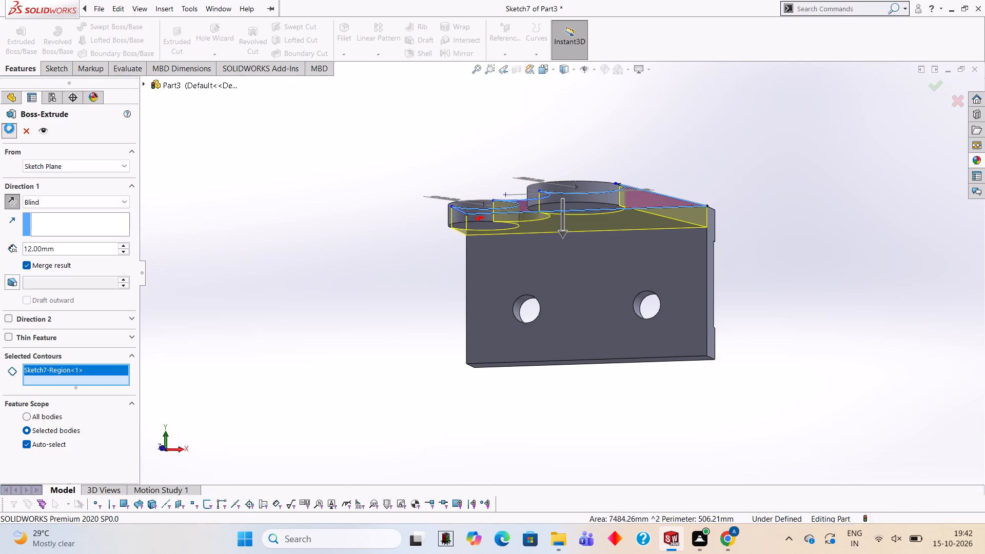
click(215, 202)
middle_drag(251, 236, 353, 177)
middle_drag(720, 370, 673, 294)
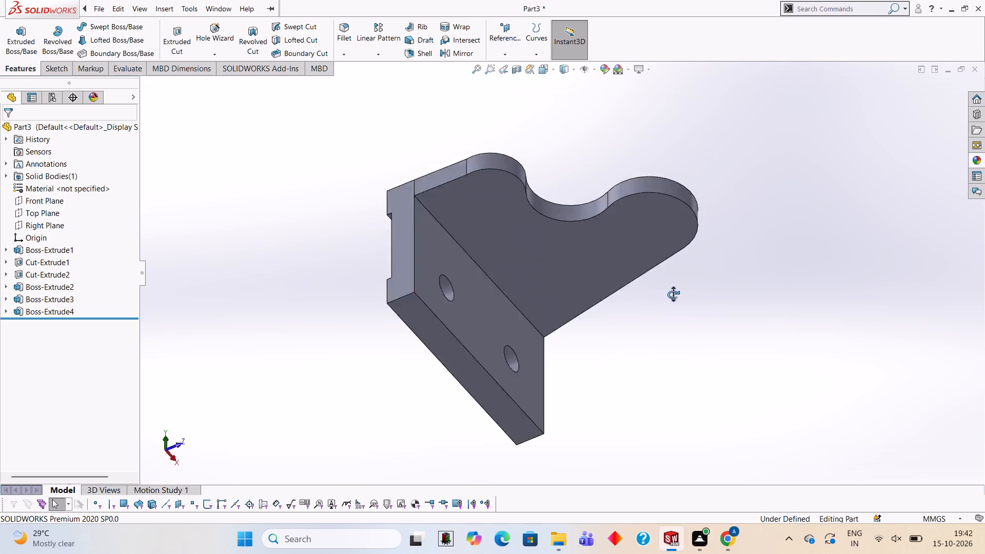
Undo the 12 mm web extrusion and return to editing the web profile sketch.
middle_drag(673, 294, 612, 191)
scroll(623, 204, up, 1)
middle_drag(672, 213, 712, 200)
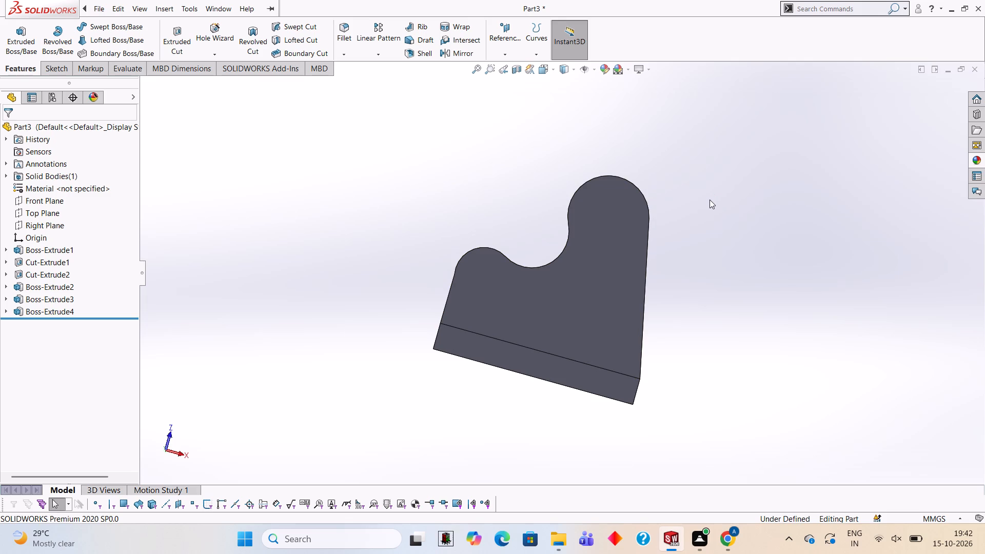
key(ctrl+z)
key(ctrl+z)
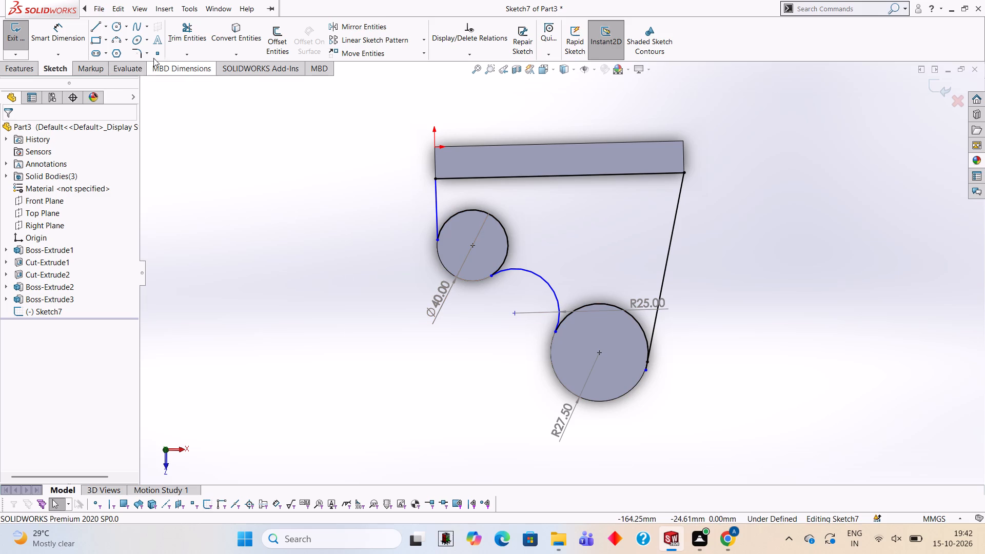
Undo back past the closing line and the circle trims so both boss circles are whole again in the web sketch.
click(183, 27)
click(523, 269)
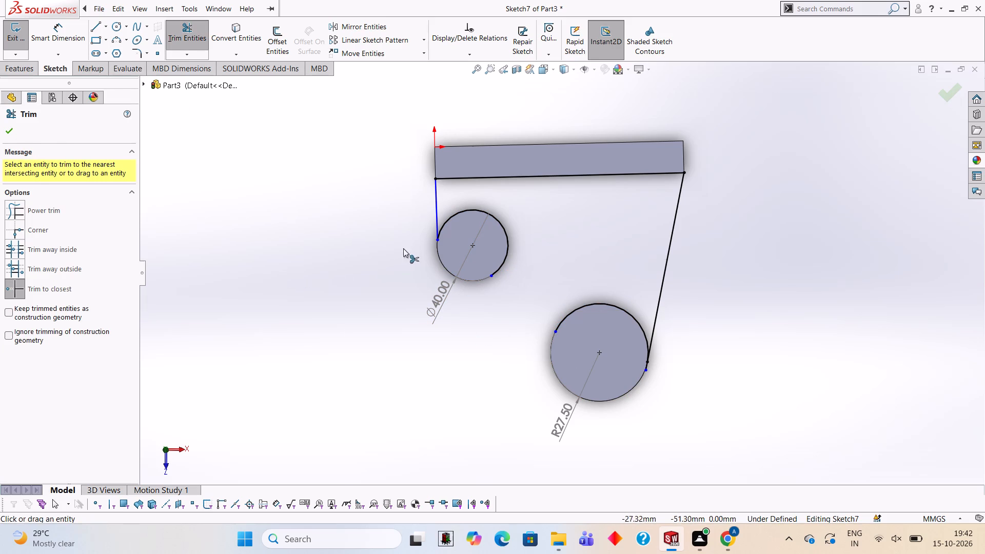
key(ctrl+z)
key(ctrl+z)
key(ctrl+z)
key(ctrl+z)
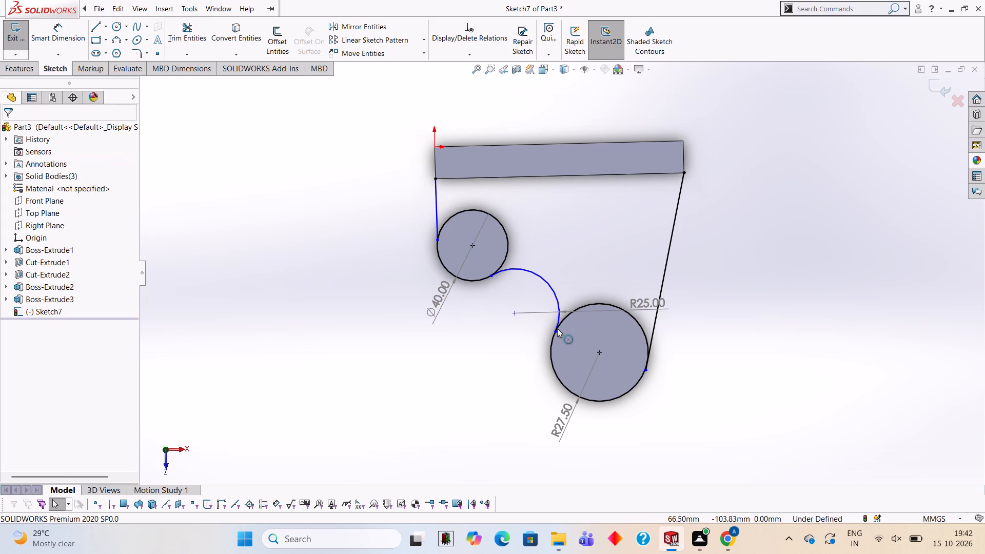
Trim away the 25 mm radius connecting arc between the two boss circles.
key(Escape)
click(181, 36)
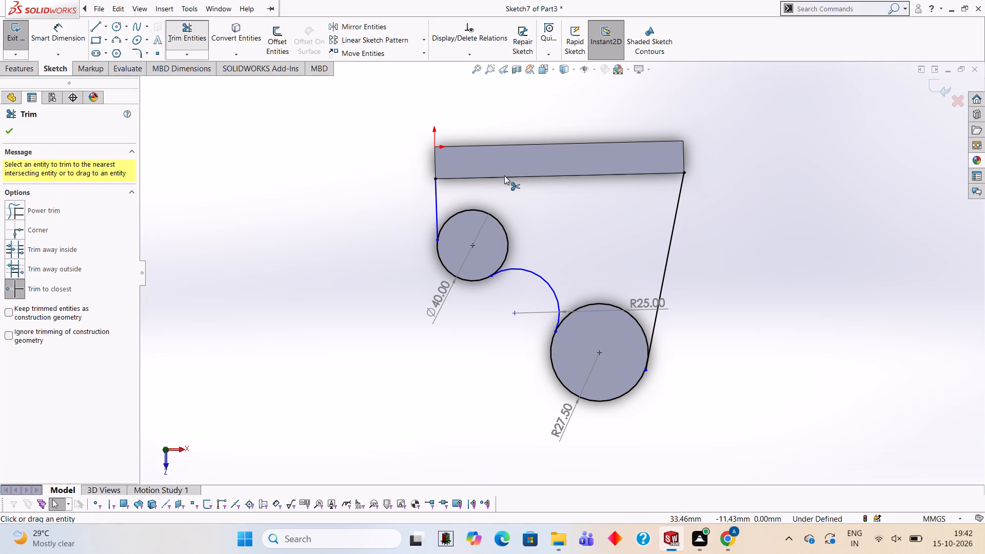
click(520, 269)
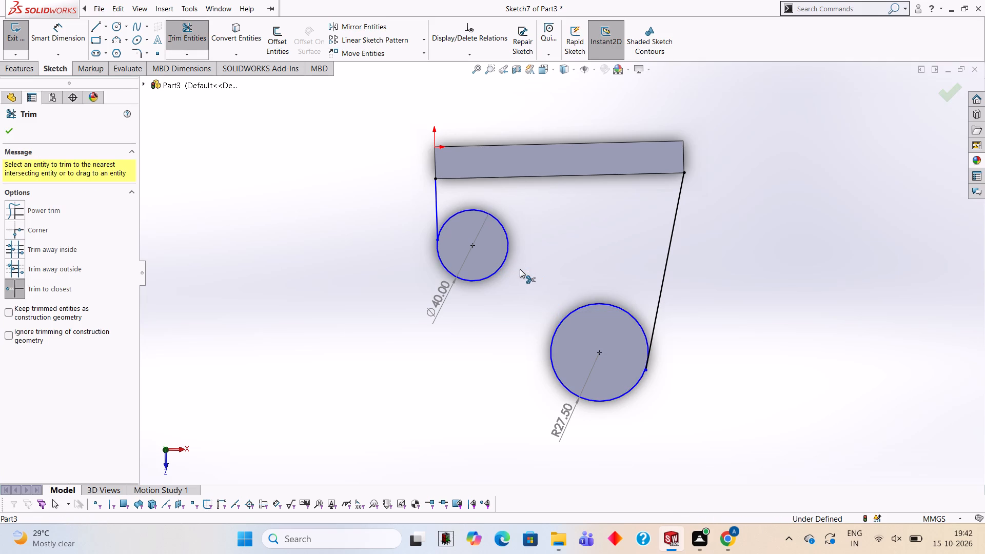
Sketch a three-point arc of 50 mm radius connecting the 40 mm circle to the 27.5 mm radius circle.
click(114, 44)
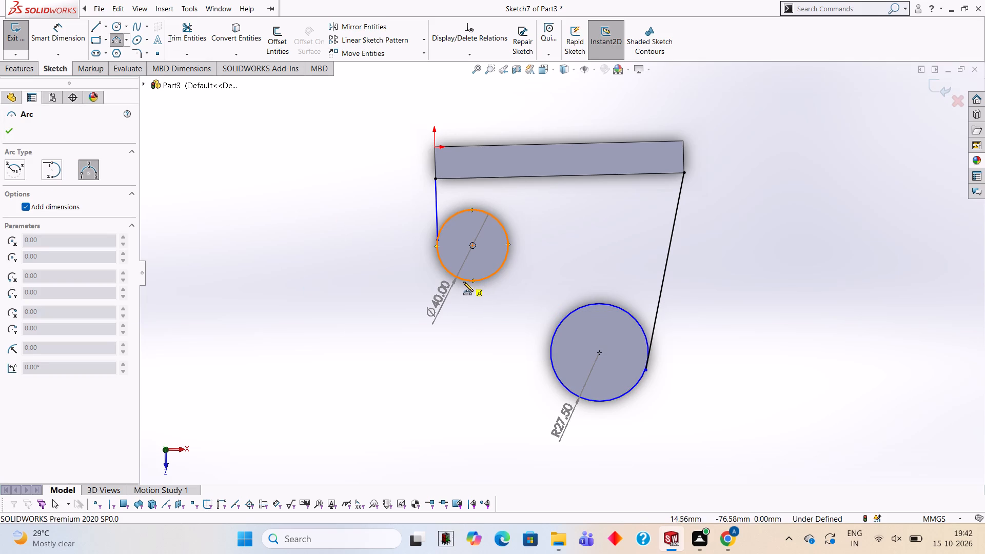
click(460, 279)
click(550, 366)
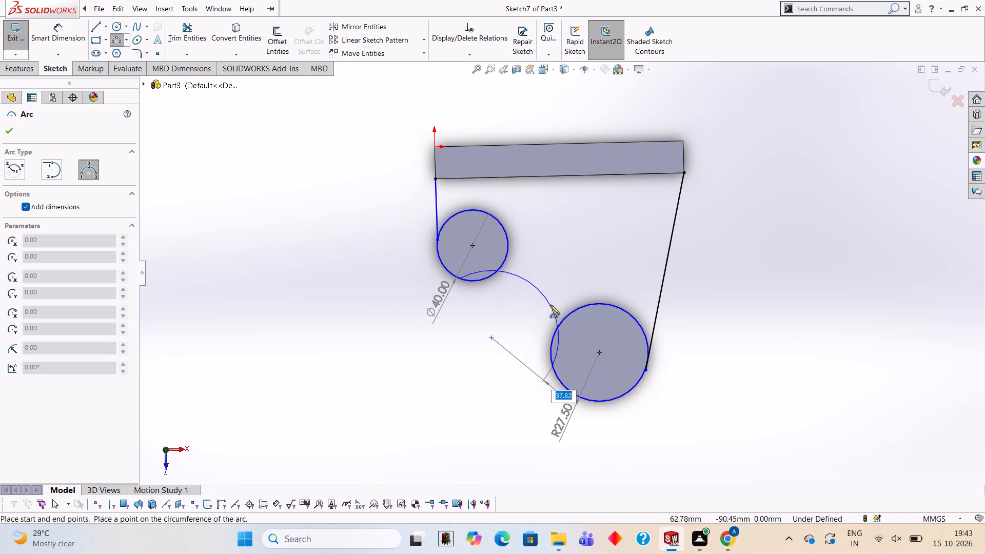
text(50)
key(Return)
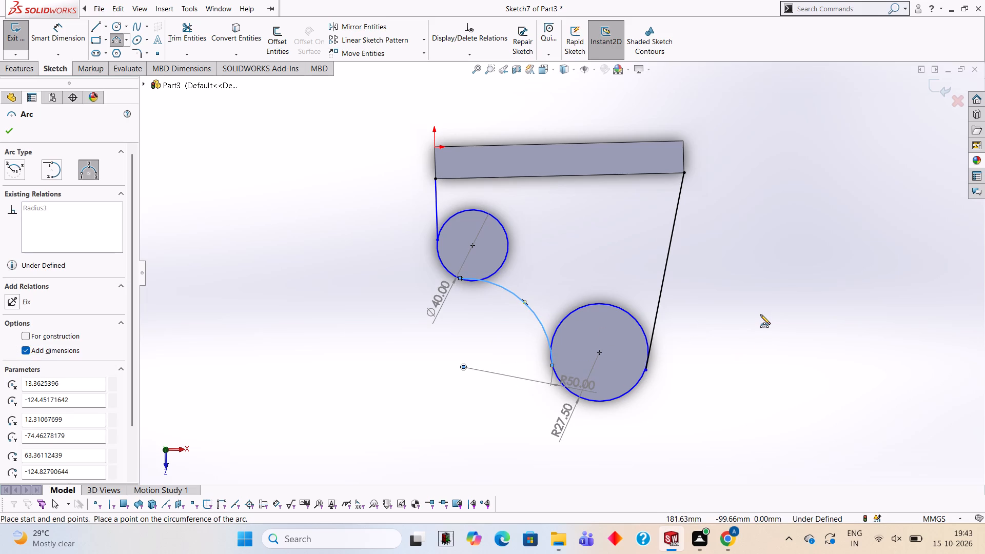
key(Escape)
key(Escape)
Trim off both ends of the 50 mm radius arc where they overlap inside the two boss circles.
scroll(542, 314, down, 1)
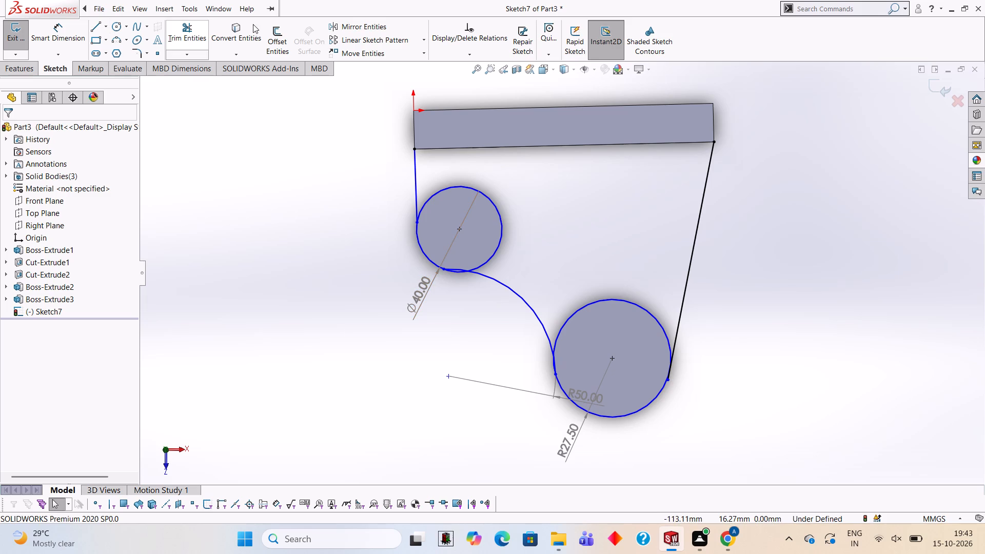
click(201, 29)
scroll(395, 281, down, 4)
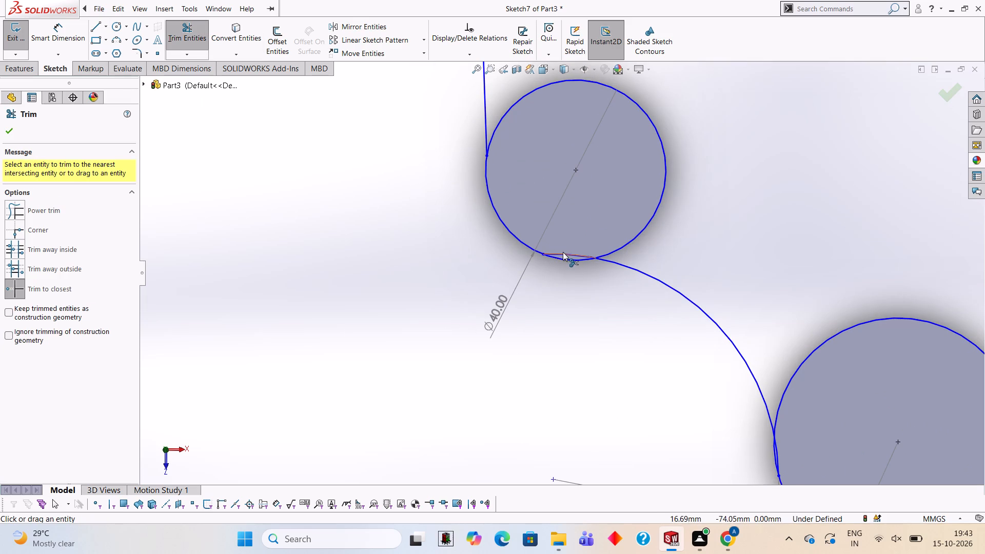
click(563, 252)
scroll(682, 323, up, 3)
scroll(707, 355, down, 1)
scroll(677, 406, down, 4)
click(640, 310)
scroll(644, 306, up, 5)
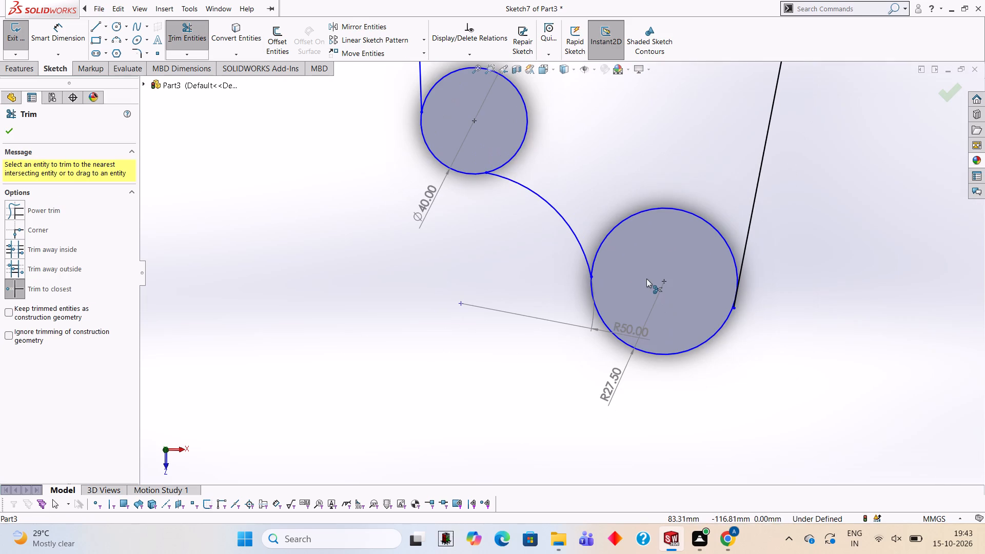
key(Escape)
Make the 50 mm radius arc tangent to the sketched 40 mm circle.
scroll(589, 171, down, 1)
scroll(527, 167, up, 3)
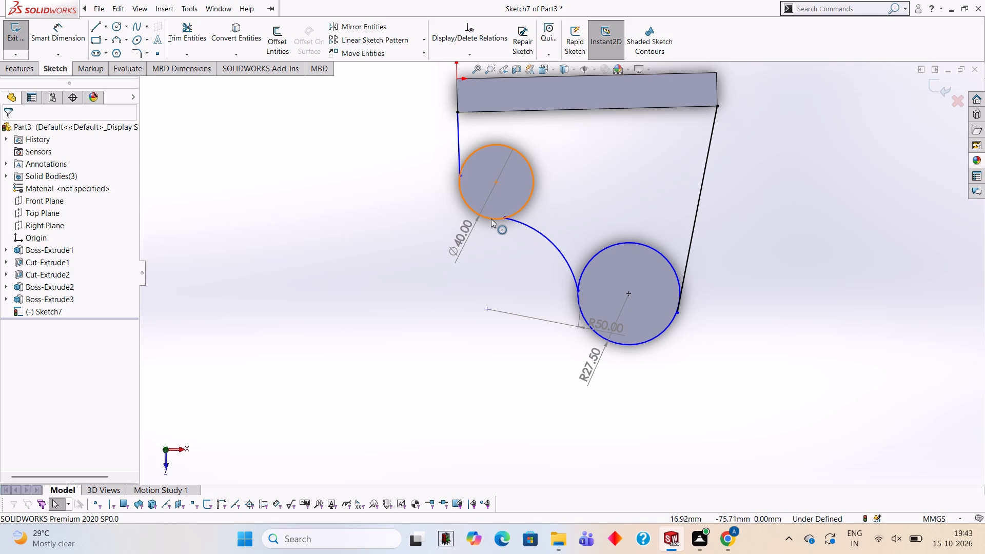
click(490, 219)
ctrl+click(520, 222)
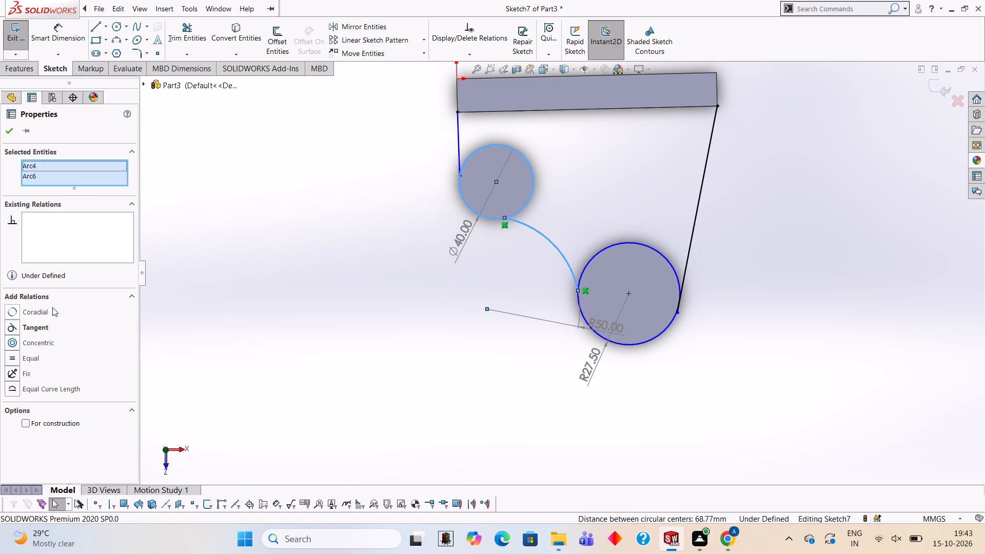
ctrl+click(31, 329)
key(Escape)
key(Escape)
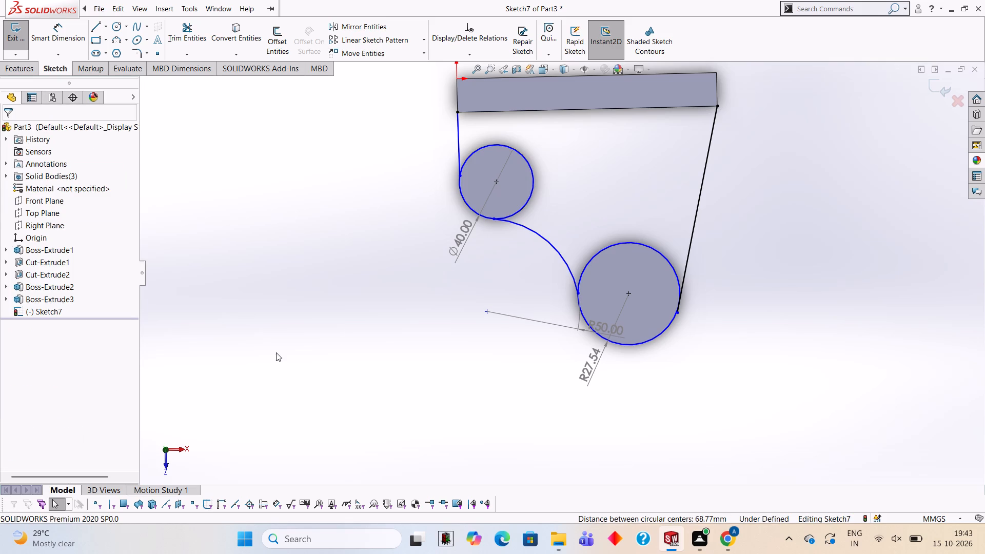
Make the 50 mm radius arc tangent to the larger sketched boss circle.
click(555, 249)
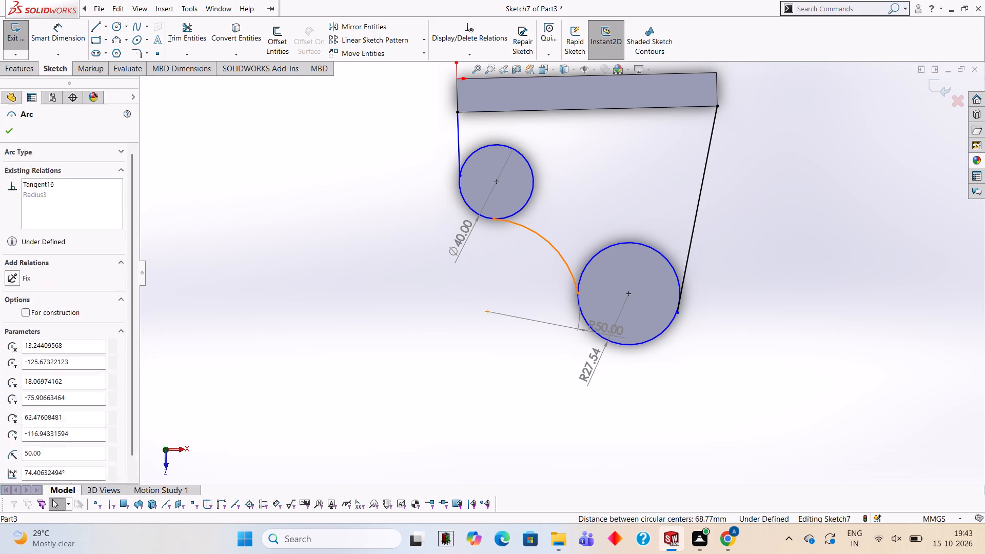
ctrl+click(577, 307)
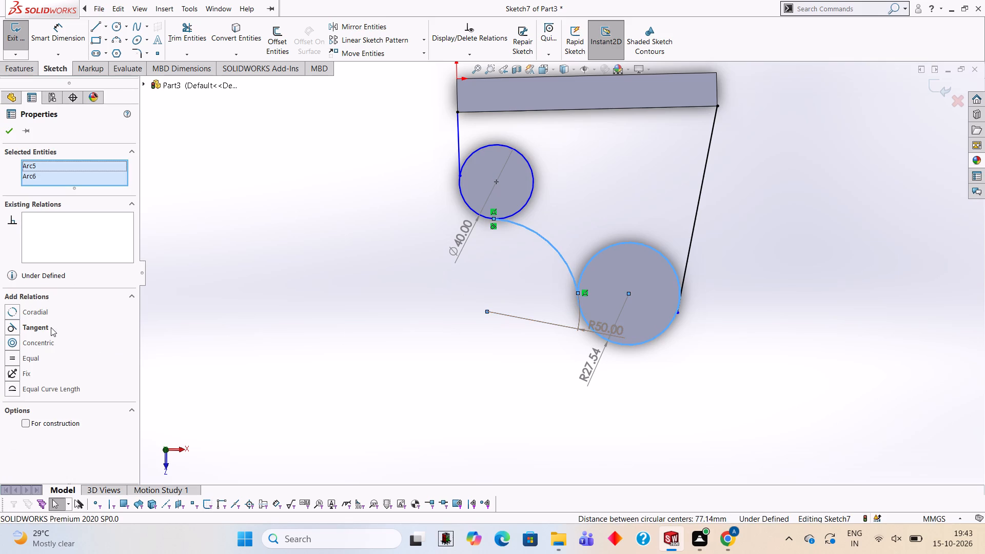
ctrl+click(47, 327)
key(Escape)
key(Escape)
key(Escape)
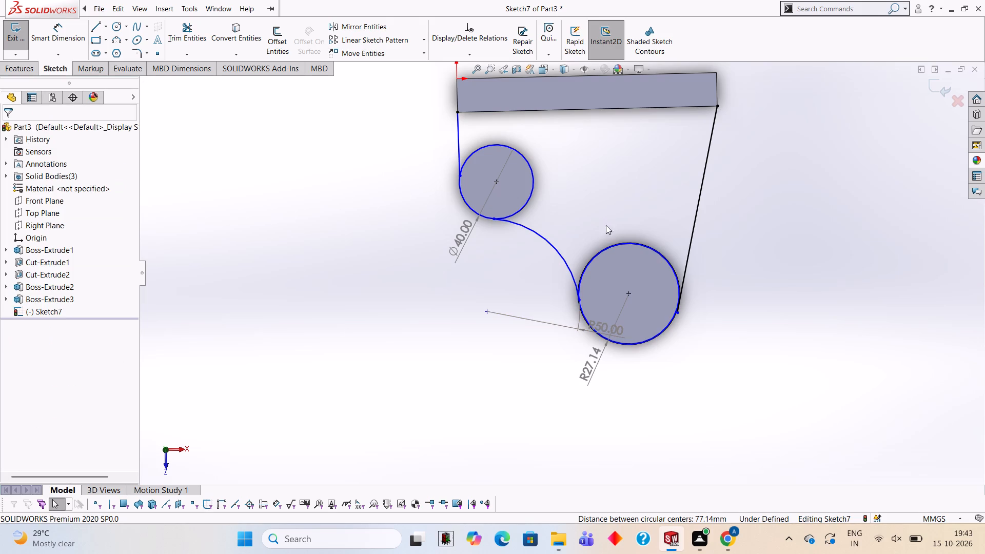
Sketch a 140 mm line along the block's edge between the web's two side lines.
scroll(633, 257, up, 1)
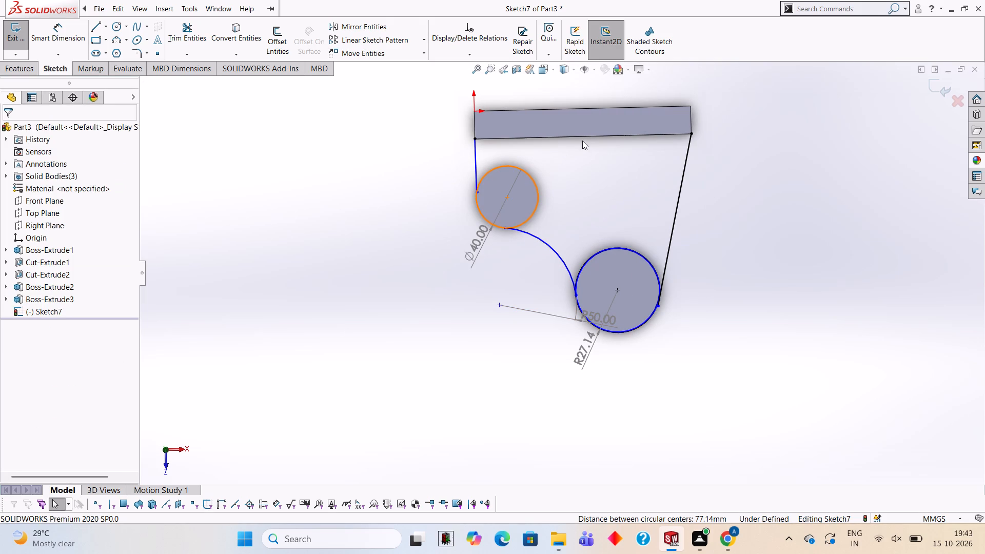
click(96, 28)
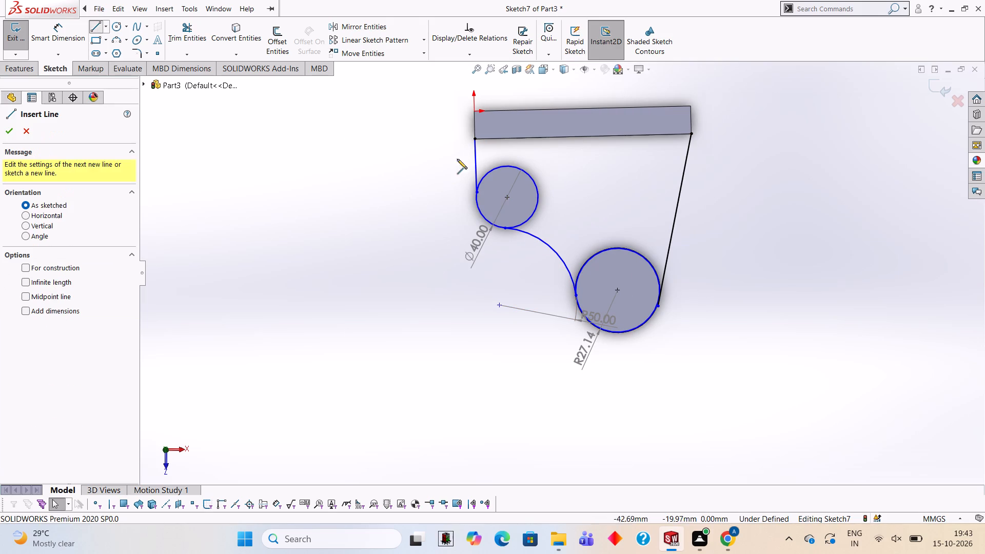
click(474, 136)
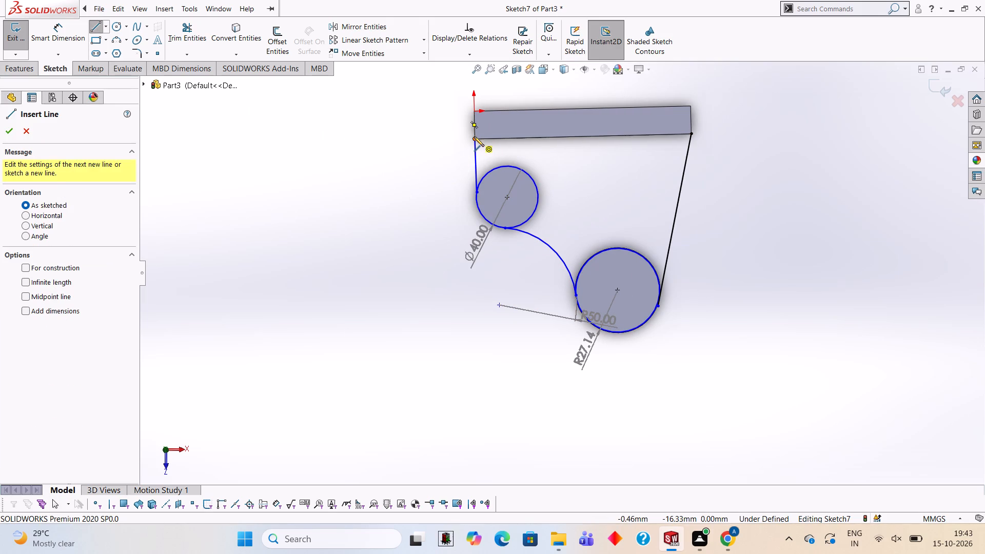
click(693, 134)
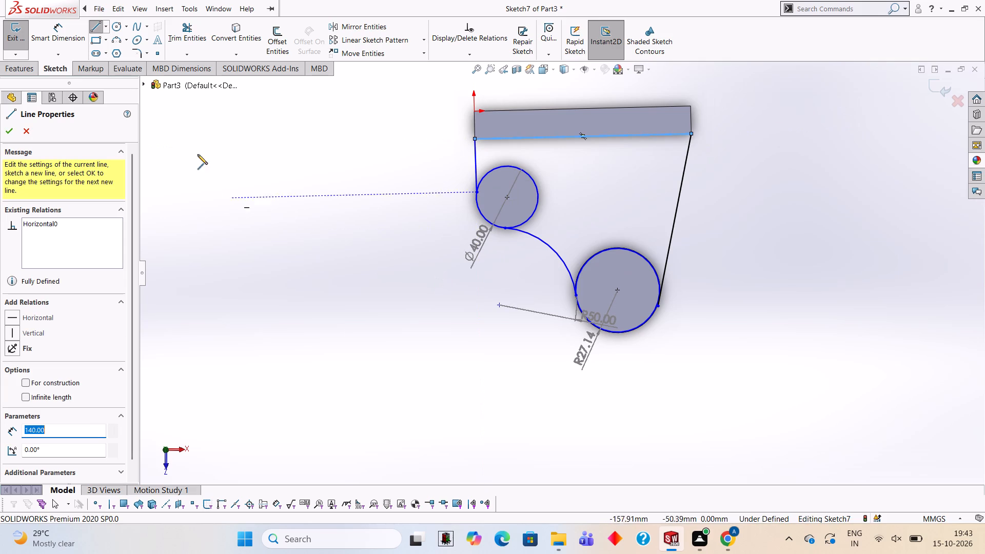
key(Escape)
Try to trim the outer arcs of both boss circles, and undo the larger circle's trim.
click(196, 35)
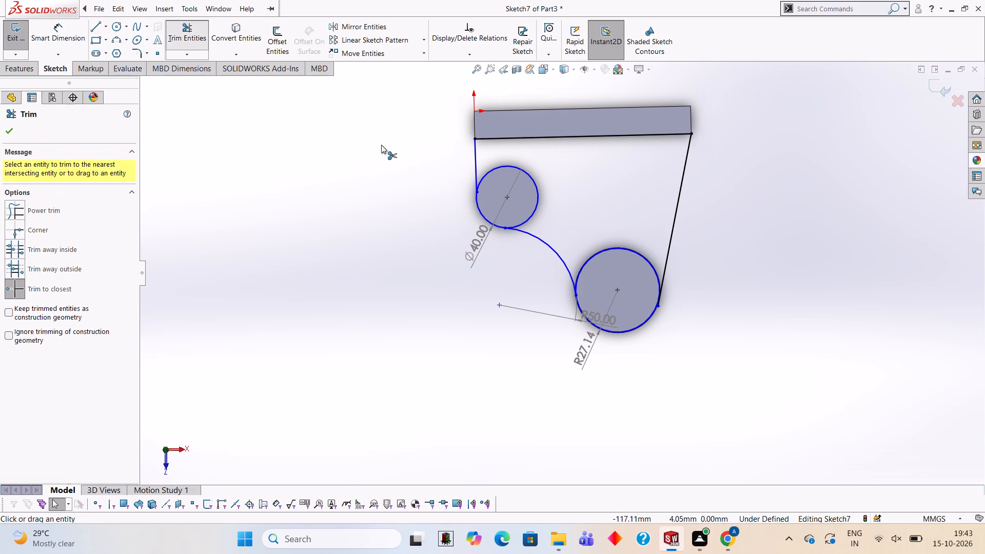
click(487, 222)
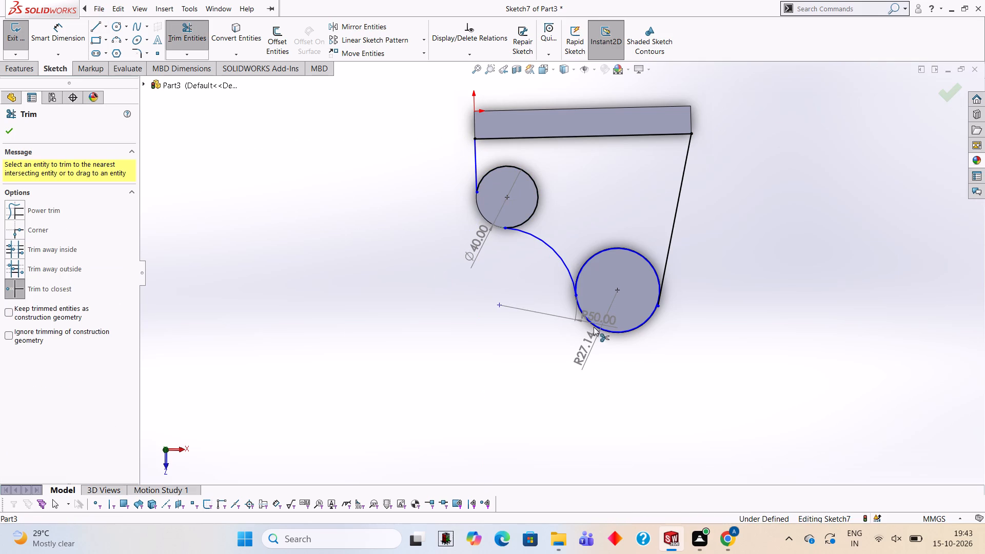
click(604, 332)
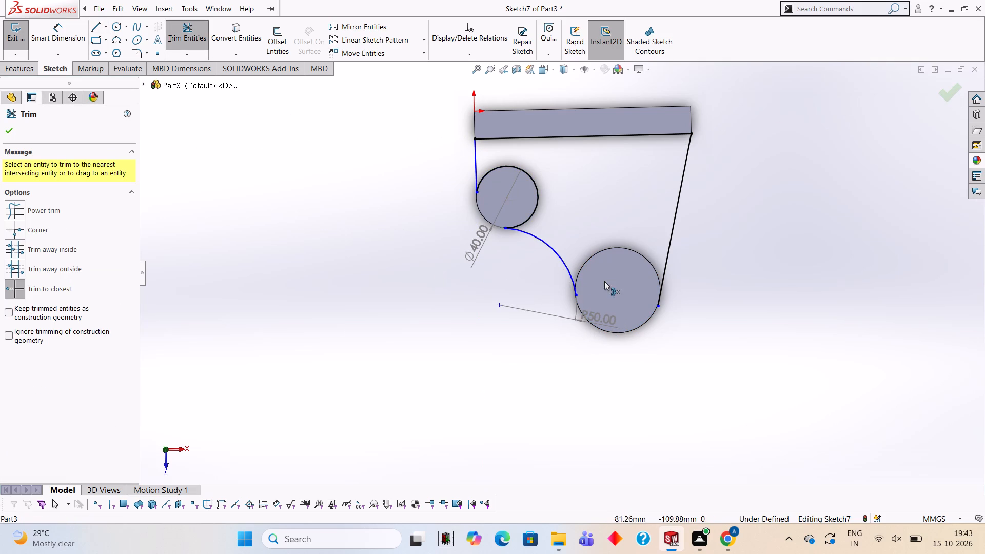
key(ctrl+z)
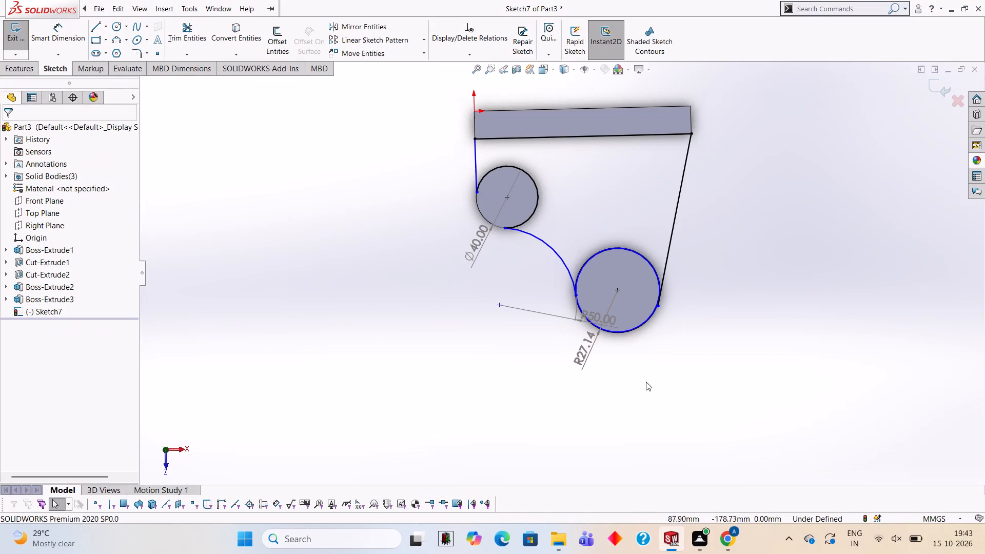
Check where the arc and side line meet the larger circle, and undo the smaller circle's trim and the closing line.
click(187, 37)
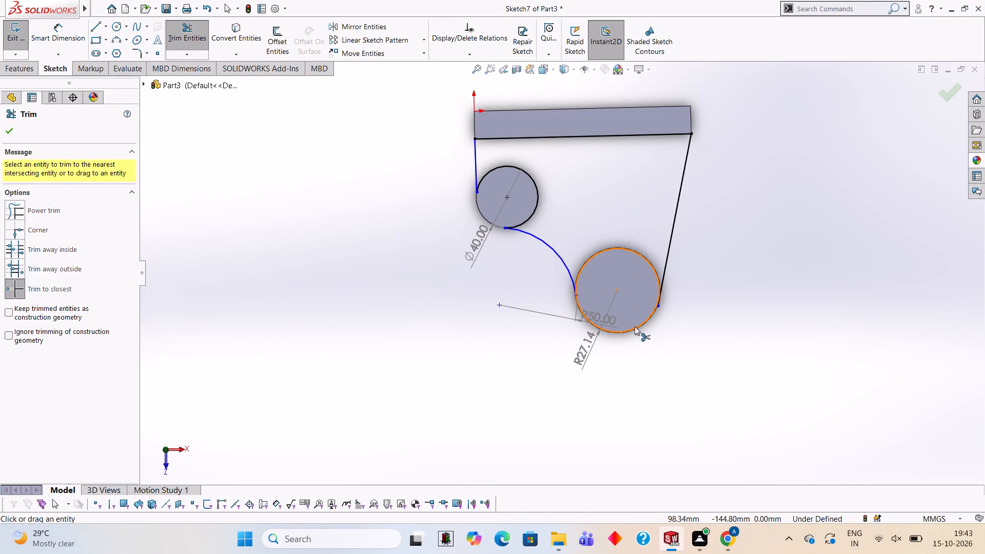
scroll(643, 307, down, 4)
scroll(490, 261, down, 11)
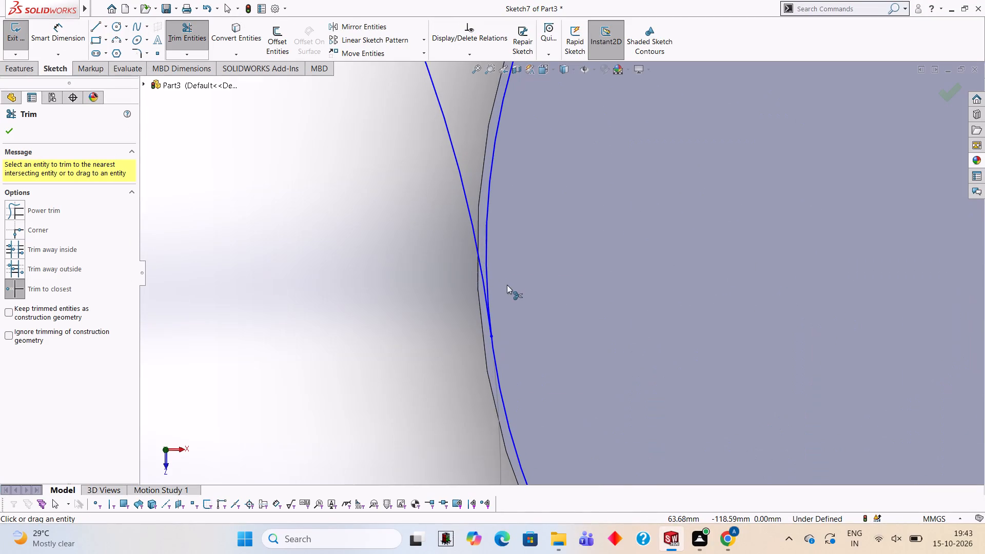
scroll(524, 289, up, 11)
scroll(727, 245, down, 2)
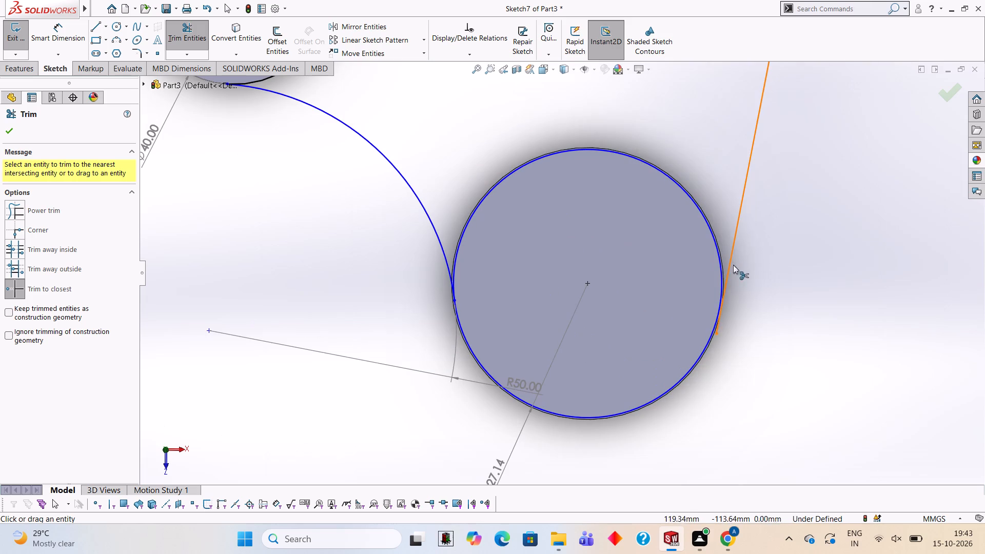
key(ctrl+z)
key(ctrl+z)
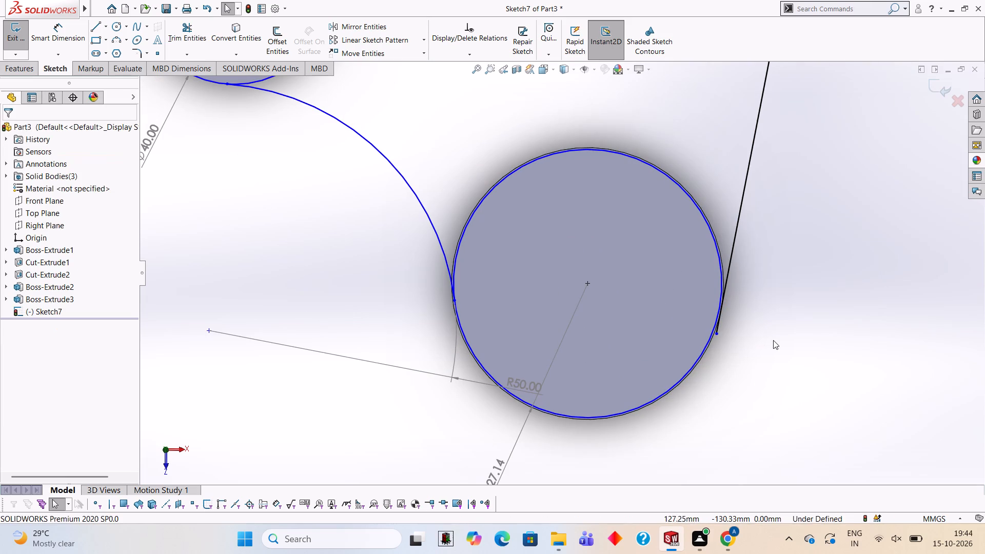
Delete the larger sketched boss circle from the web profile along with its radius dimension.
click(511, 176)
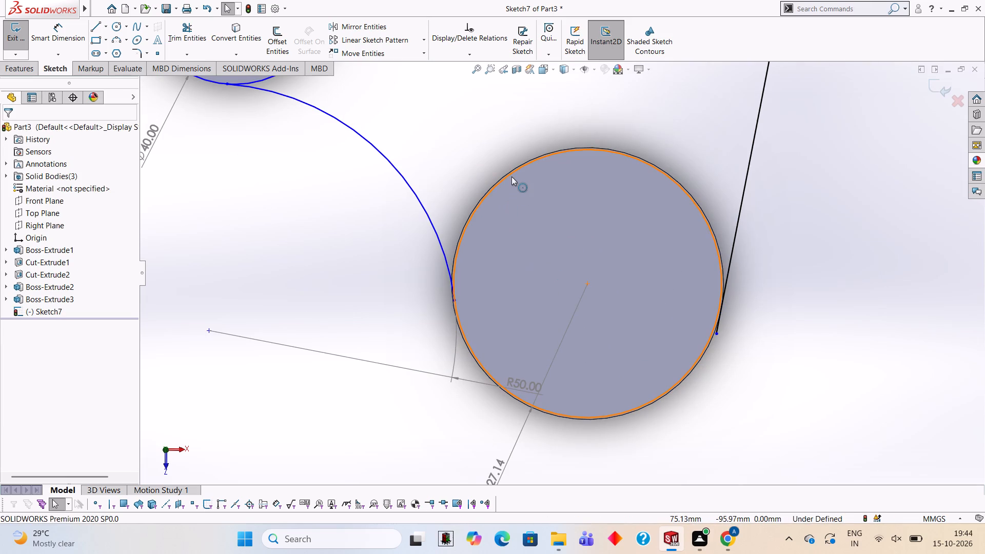
key(Delete)
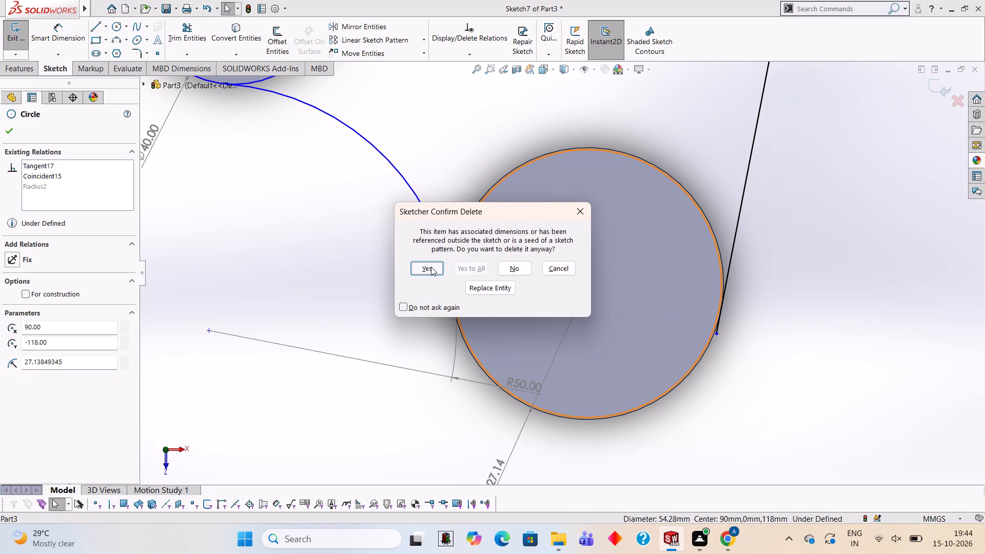
click(431, 267)
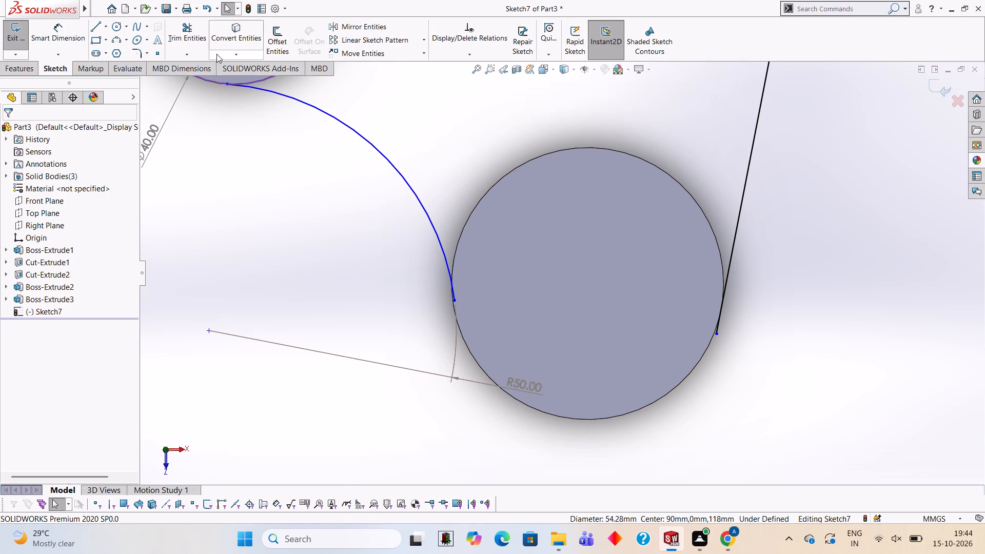
Check where the 50 mm radius arc's lower end crosses the larger boss's edge.
click(198, 30)
scroll(469, 285, down, 8)
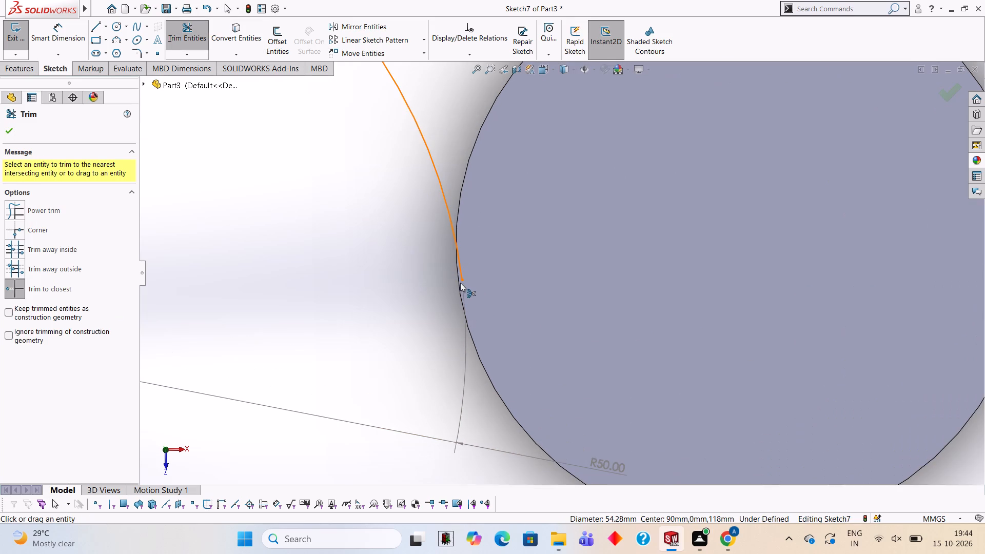
scroll(460, 249, down, 5)
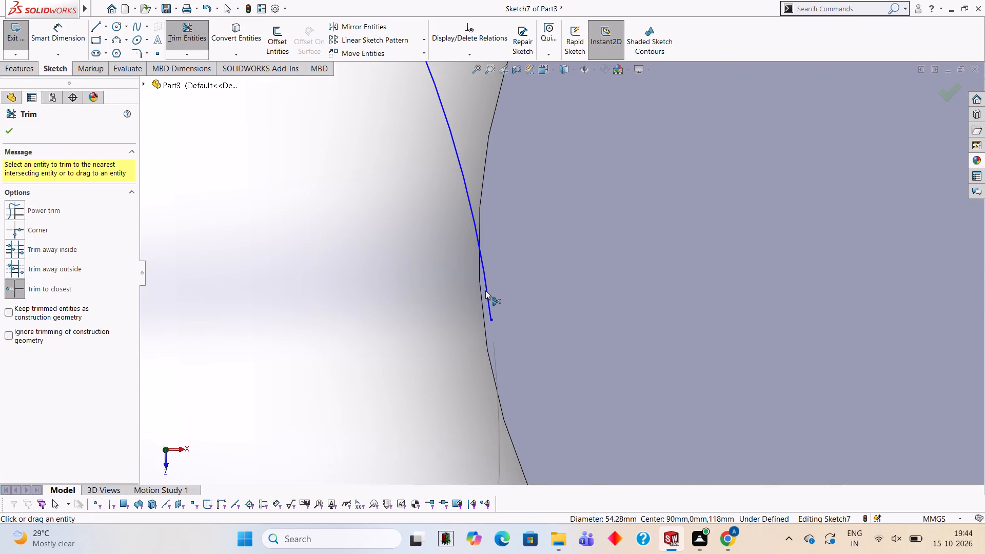
scroll(443, 245, down, 6)
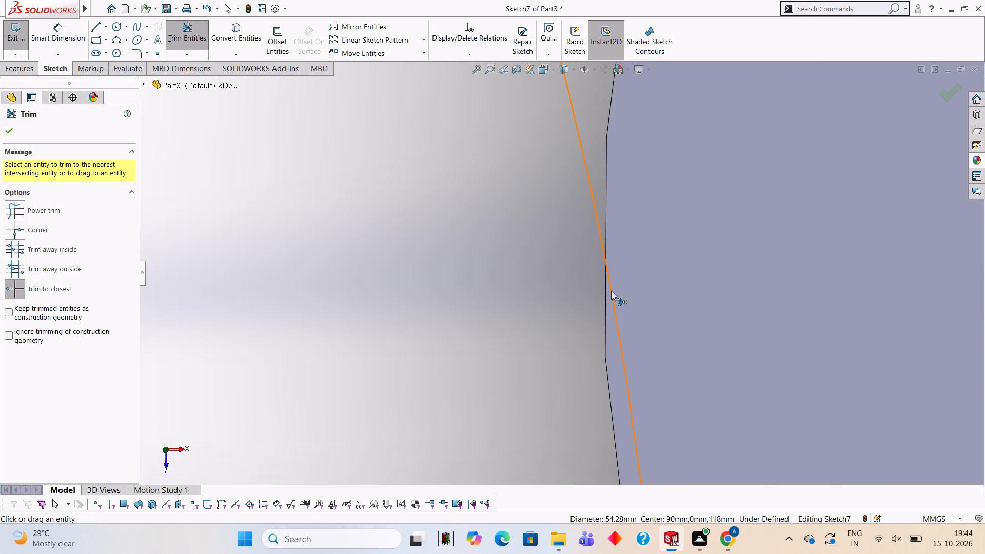
scroll(645, 297, up, 20)
scroll(645, 297, up, 2)
scroll(706, 236, down, 1)
scroll(717, 243, up, 1)
scroll(715, 241, down, 1)
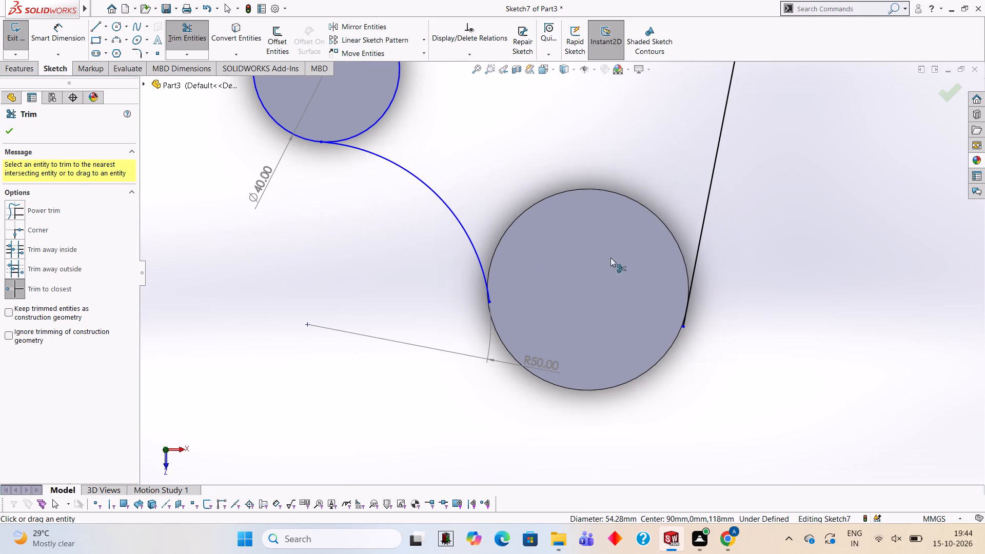
Sketch a 55 mm diameter circle with its dimension added, centred on the larger boss.
click(114, 31)
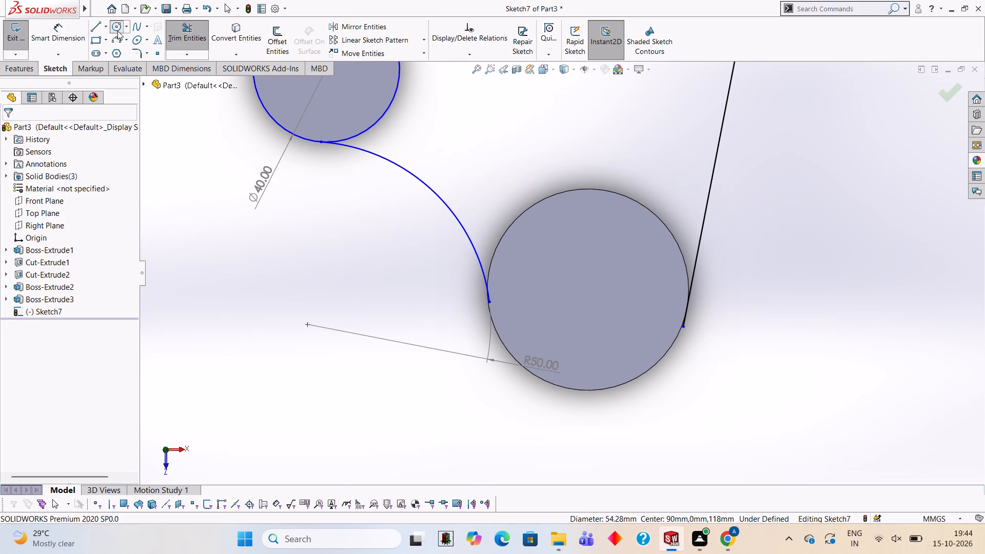
click(22, 204)
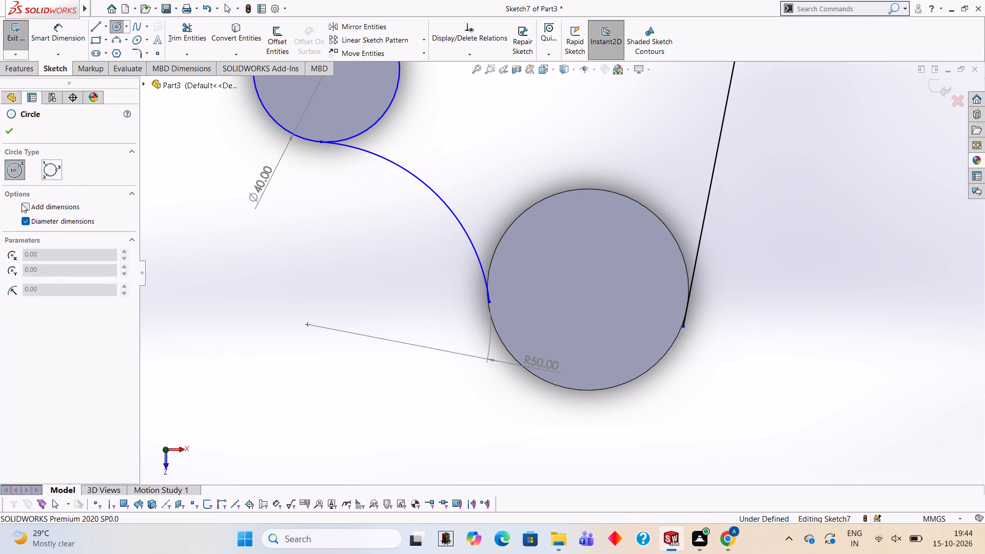
click(22, 204)
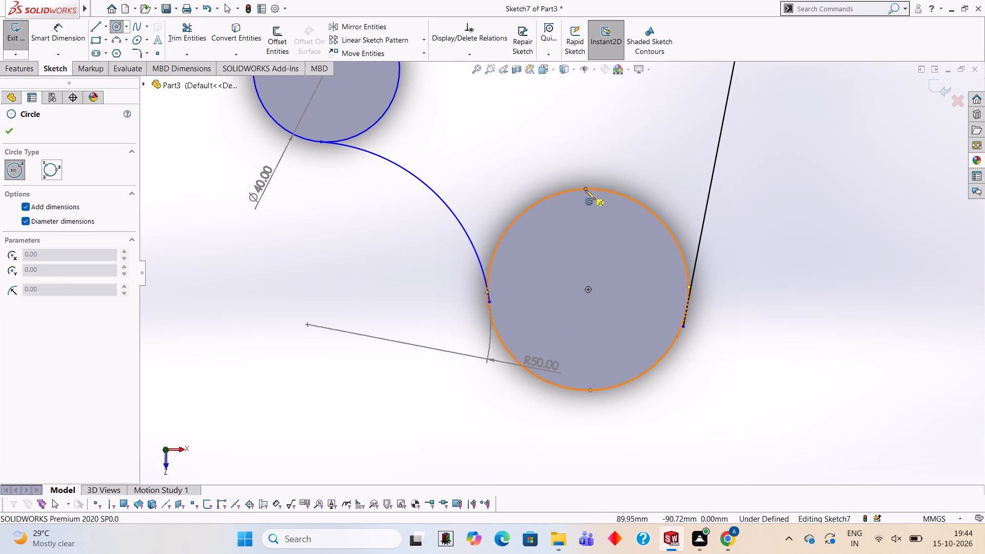
click(588, 289)
text(55)
key(Return)
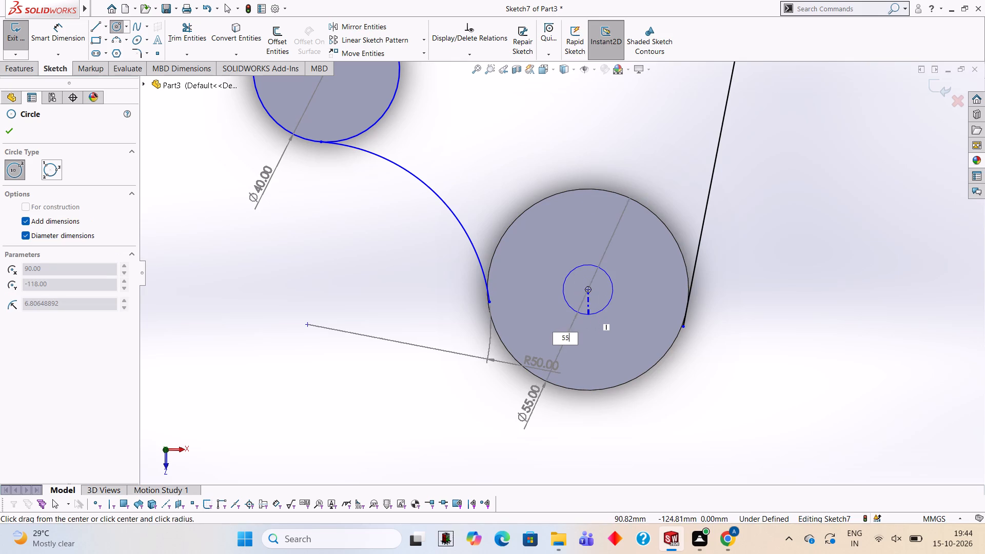
Trim the 50 mm radius arc's end that runs past the 55 mm circle.
click(175, 50)
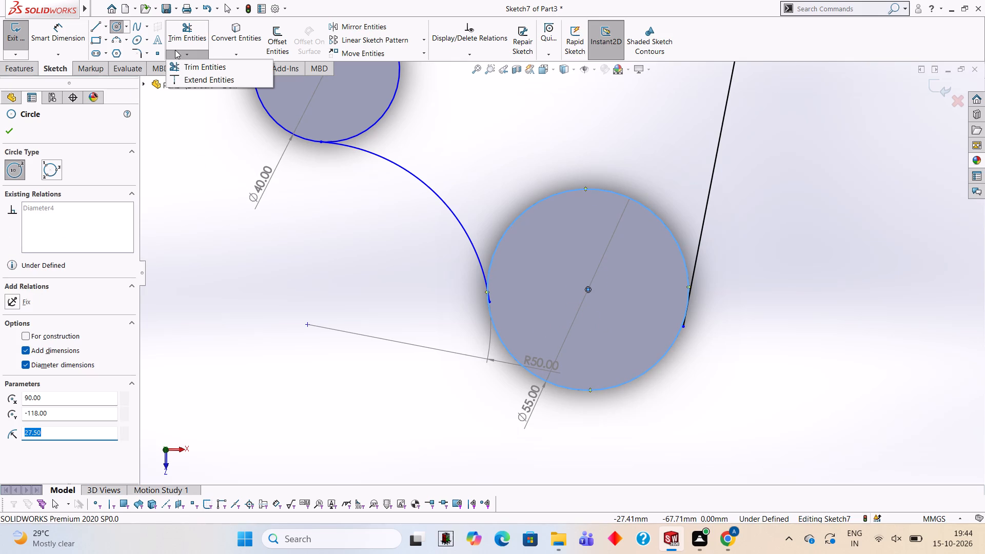
click(184, 29)
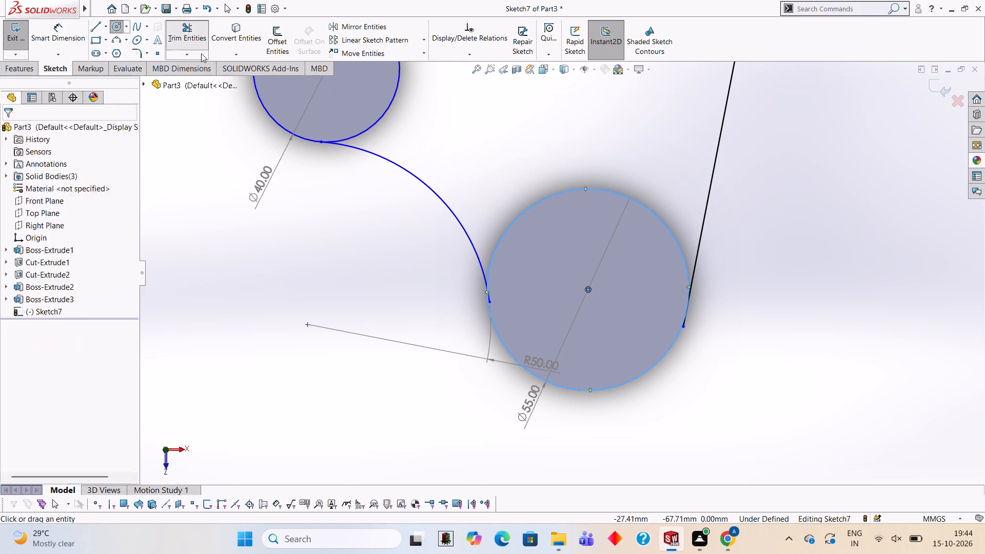
scroll(587, 356, down, 5)
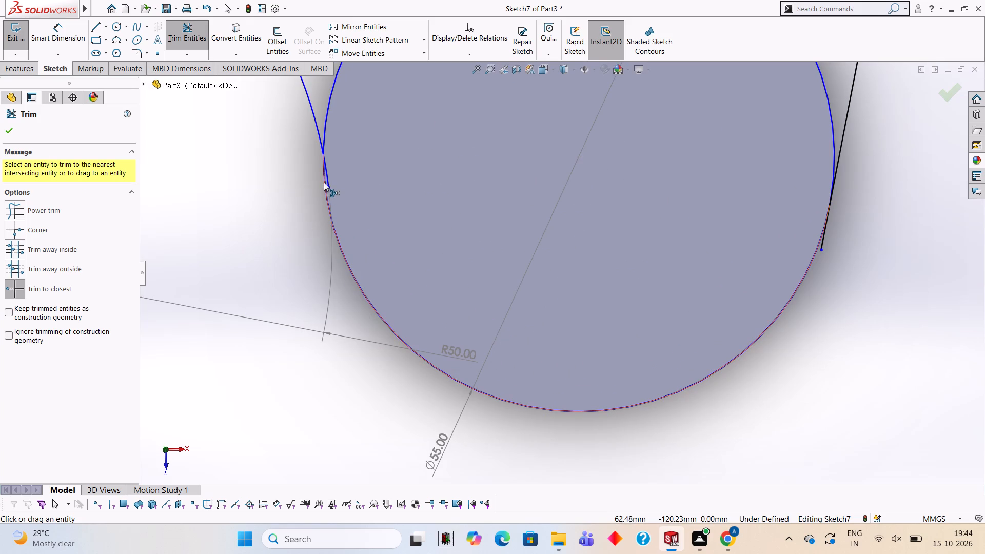
click(326, 182)
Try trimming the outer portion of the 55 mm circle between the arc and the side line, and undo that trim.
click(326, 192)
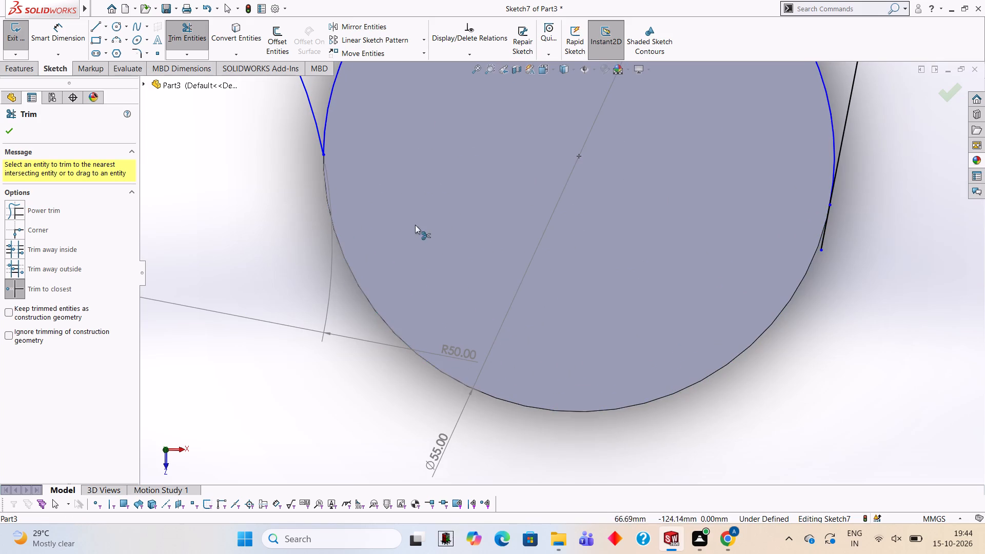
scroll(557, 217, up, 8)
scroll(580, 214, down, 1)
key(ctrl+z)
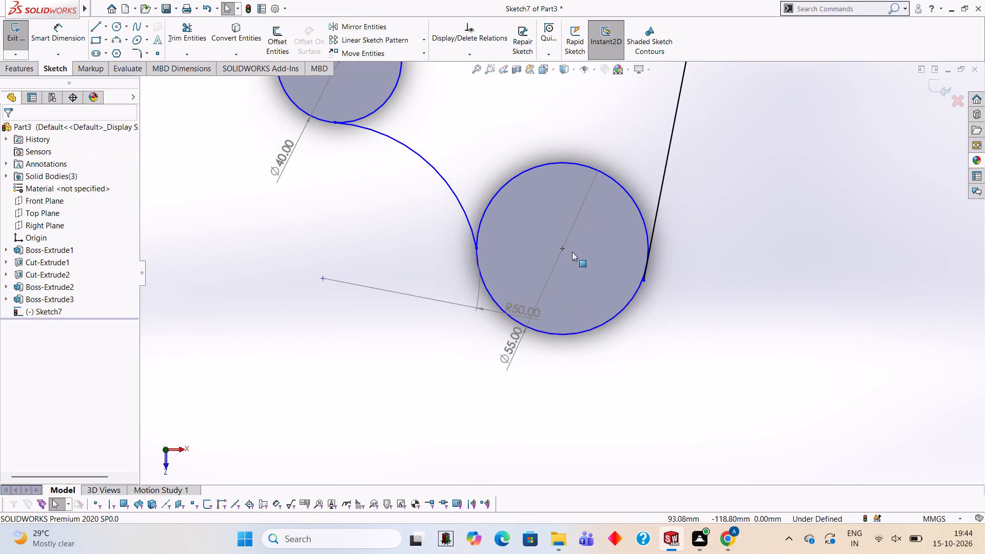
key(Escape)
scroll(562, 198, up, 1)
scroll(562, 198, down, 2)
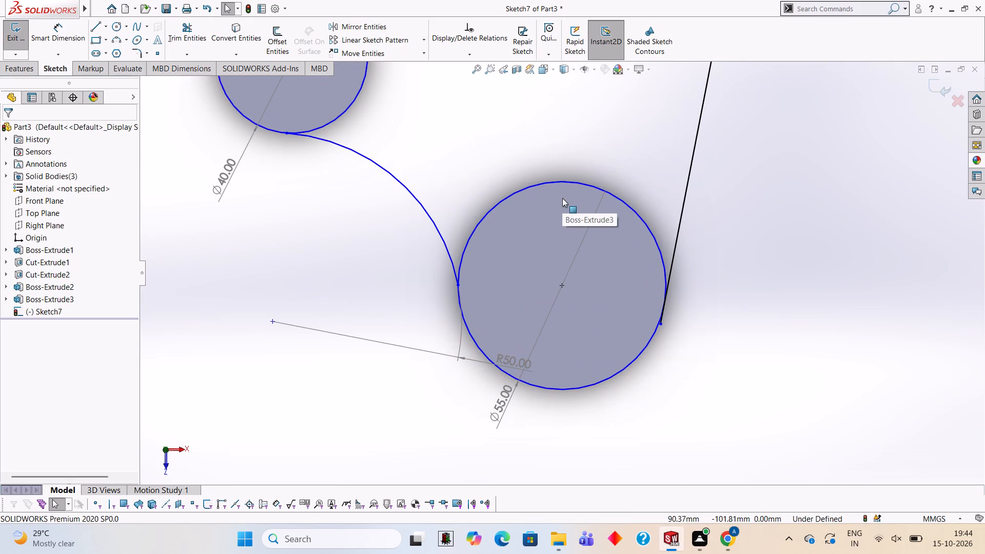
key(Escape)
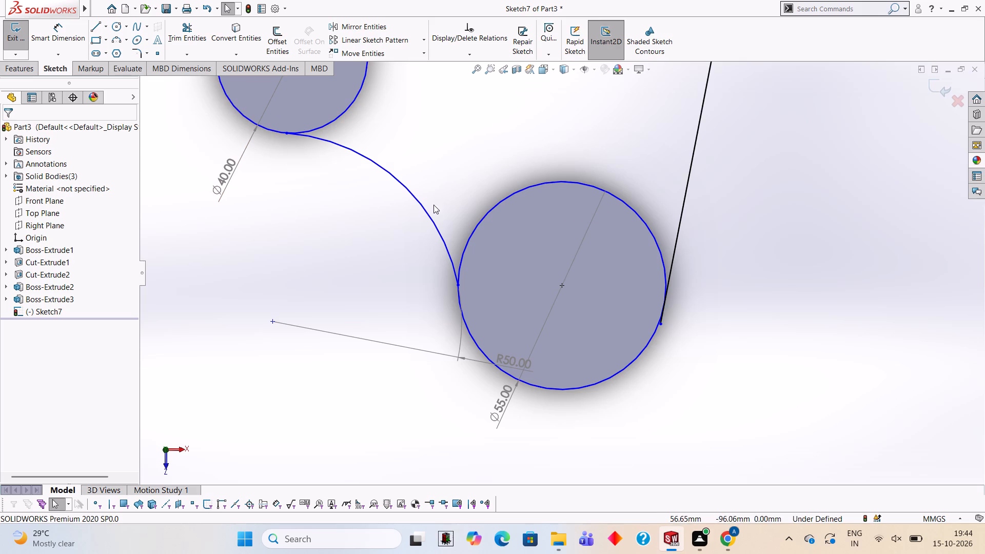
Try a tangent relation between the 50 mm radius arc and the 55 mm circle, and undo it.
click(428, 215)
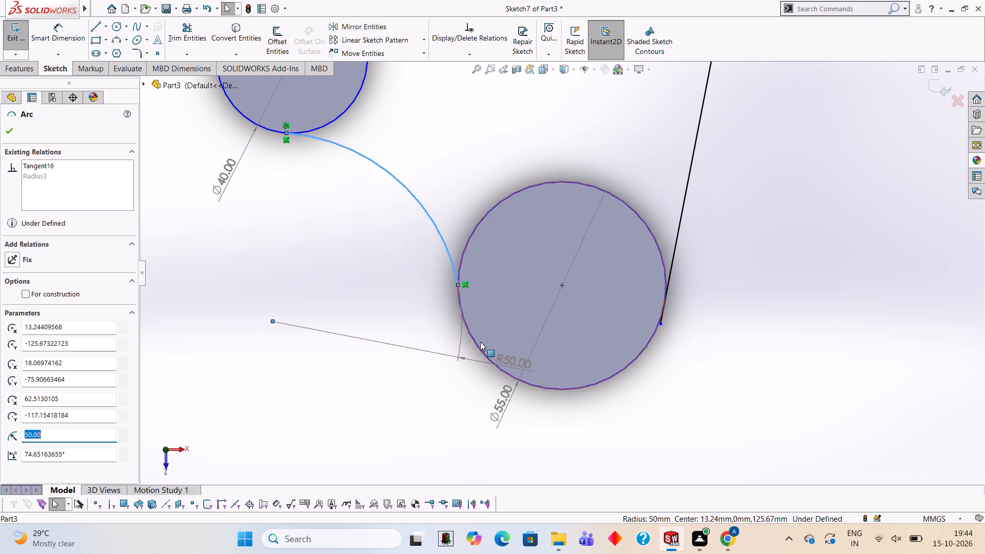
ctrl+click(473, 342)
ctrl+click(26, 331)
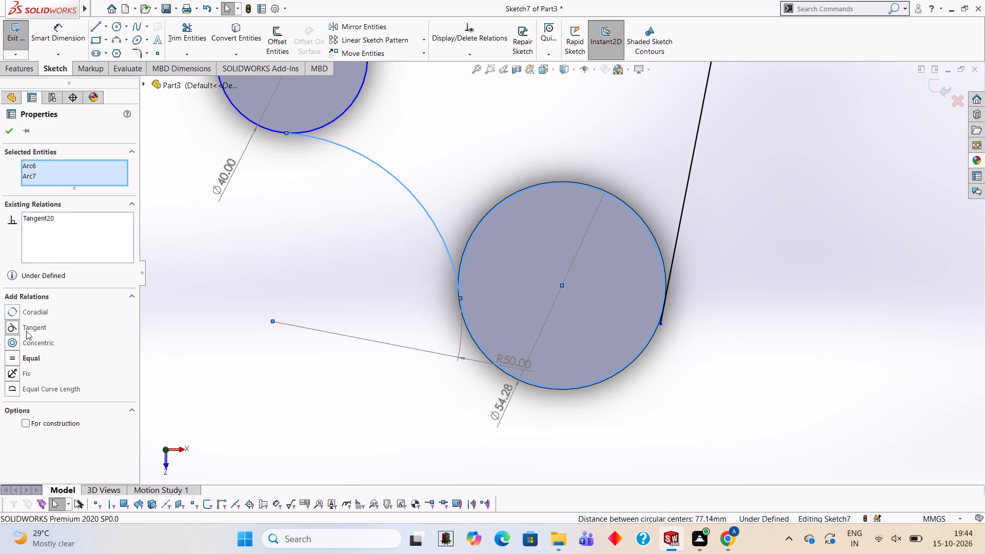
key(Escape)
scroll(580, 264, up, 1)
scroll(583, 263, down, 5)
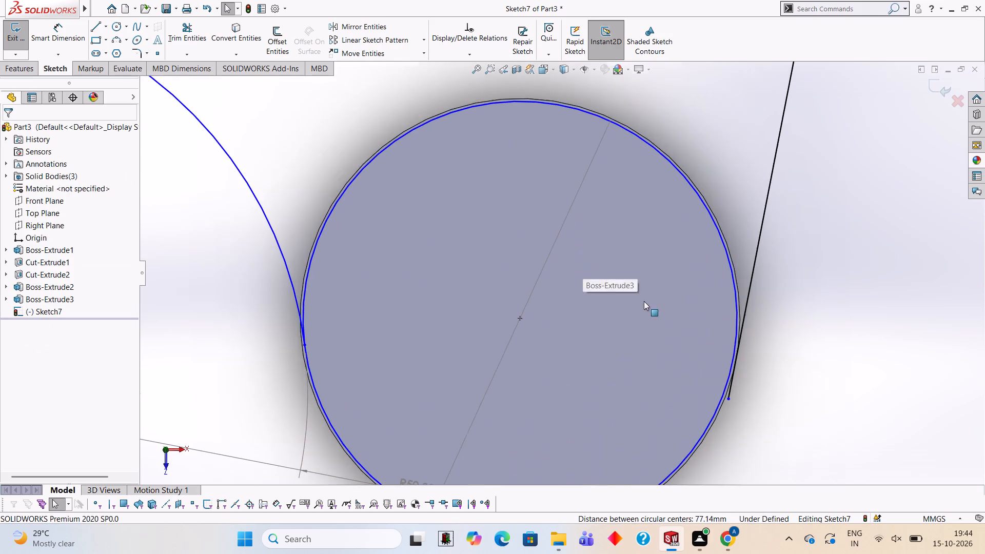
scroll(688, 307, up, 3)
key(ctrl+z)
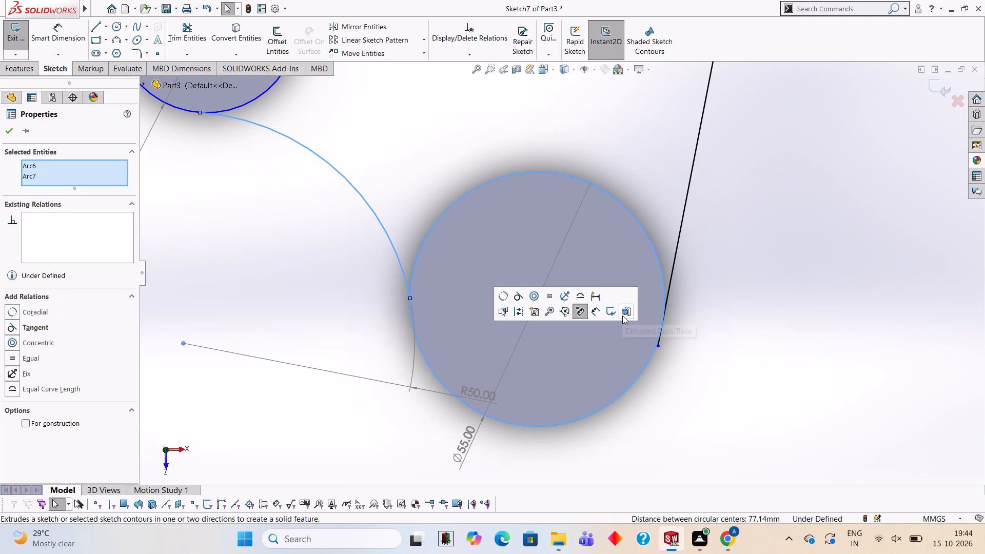
Trim the outer arcs of both boss circles and the side line's end that runs past the larger circle.
scroll(550, 323, down, 2)
scroll(402, 327, up, 1)
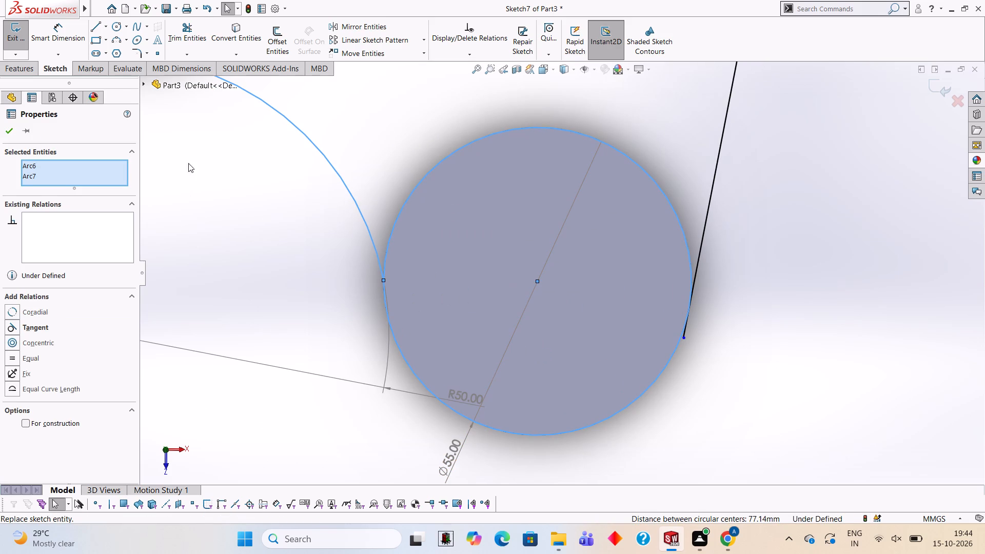
click(208, 31)
click(494, 430)
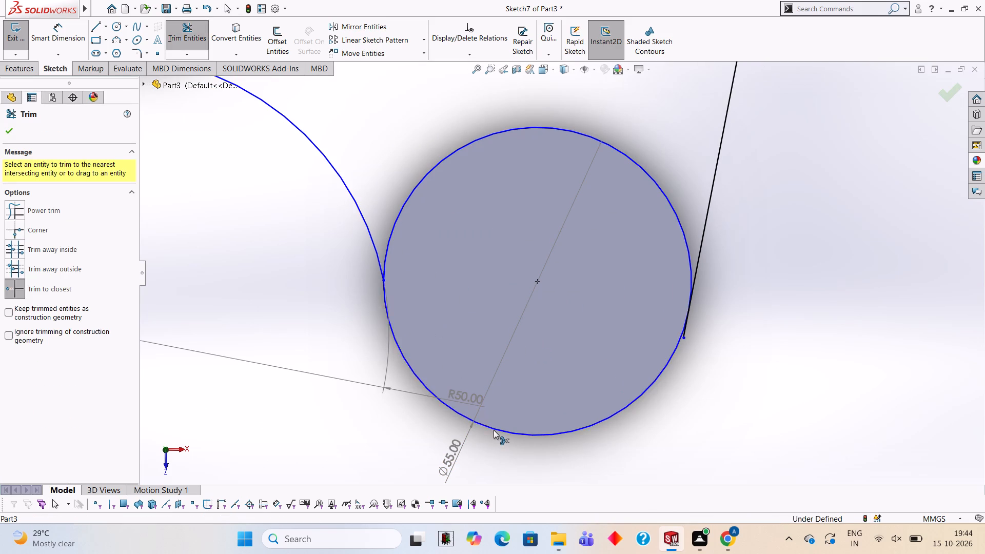
click(683, 337)
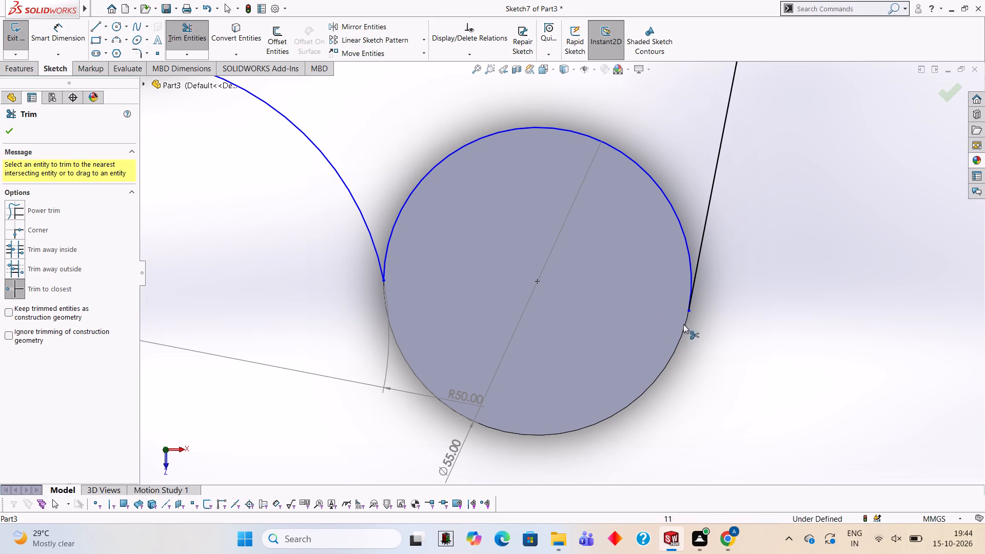
scroll(604, 281, up, 3)
scroll(365, 272, up, 1)
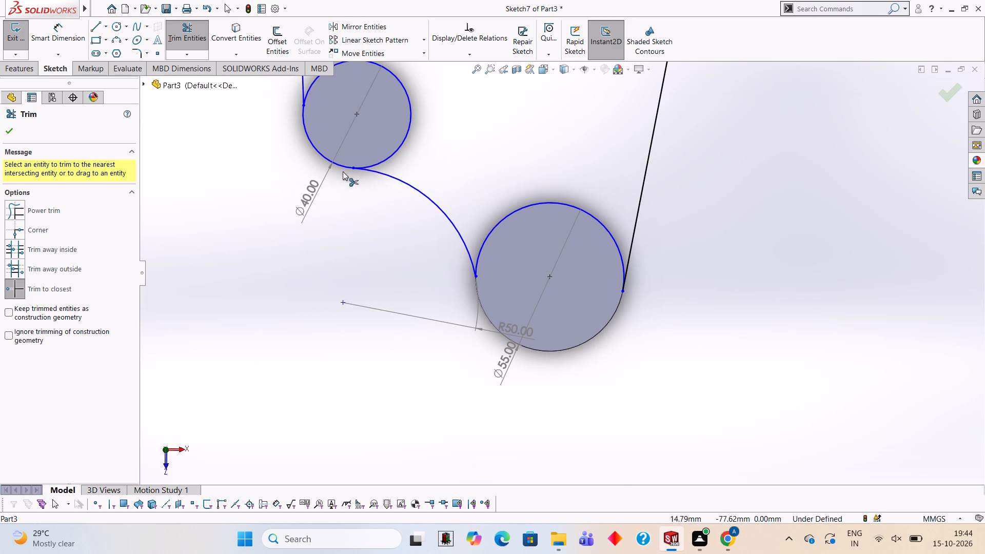
click(337, 162)
scroll(430, 189, up, 3)
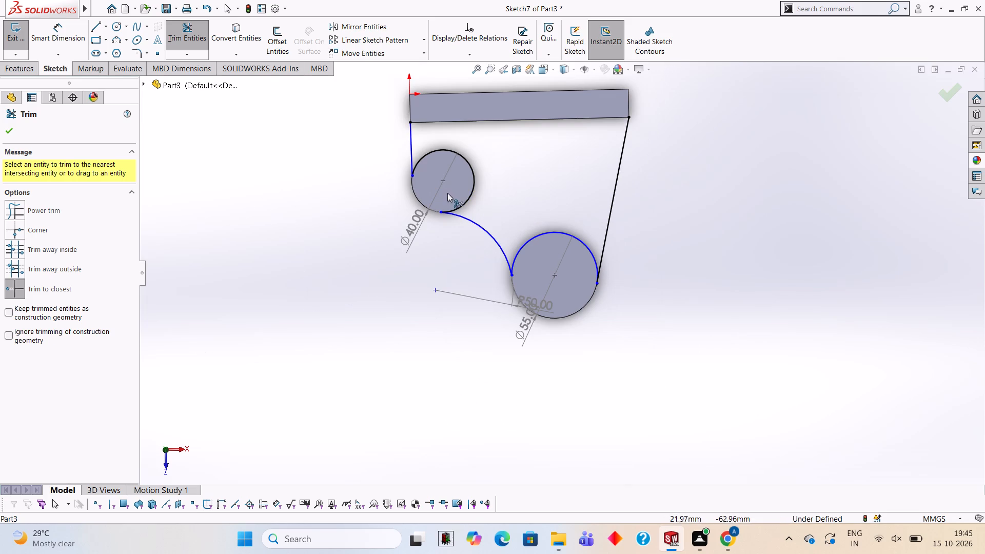
key(Escape)
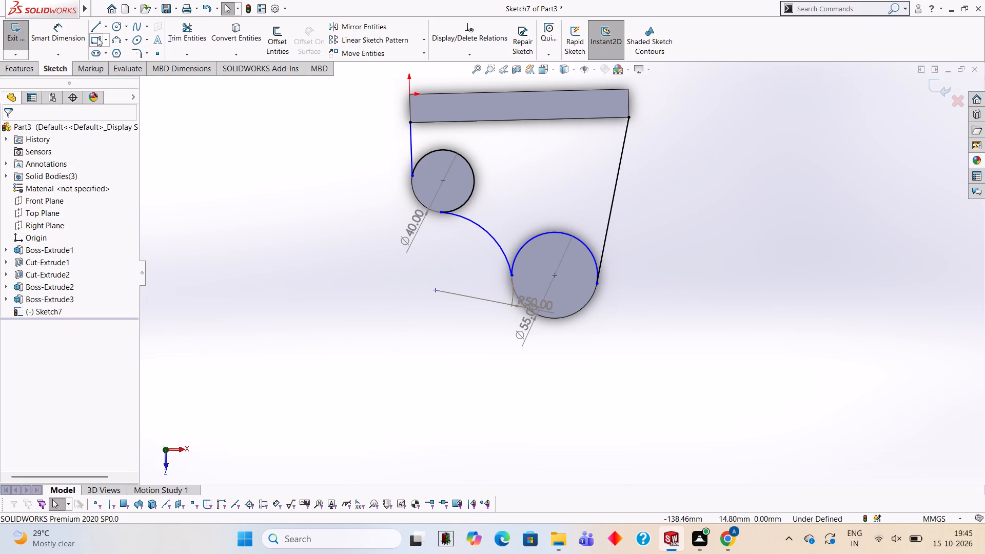
Dimension the remaining arc of the larger boss circle with a 27.5 mm radius.
click(83, 36)
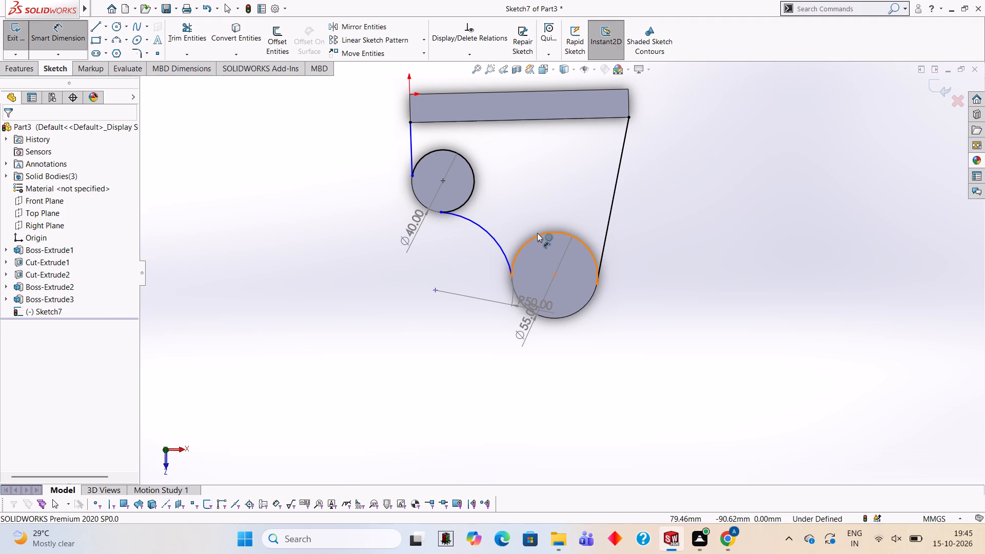
click(537, 233)
click(569, 164)
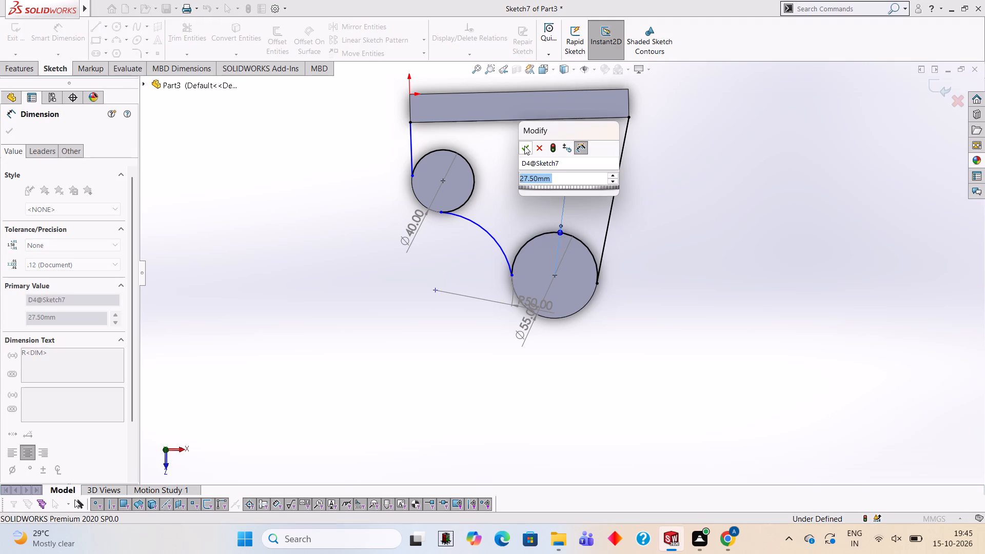
click(524, 146)
click(741, 219)
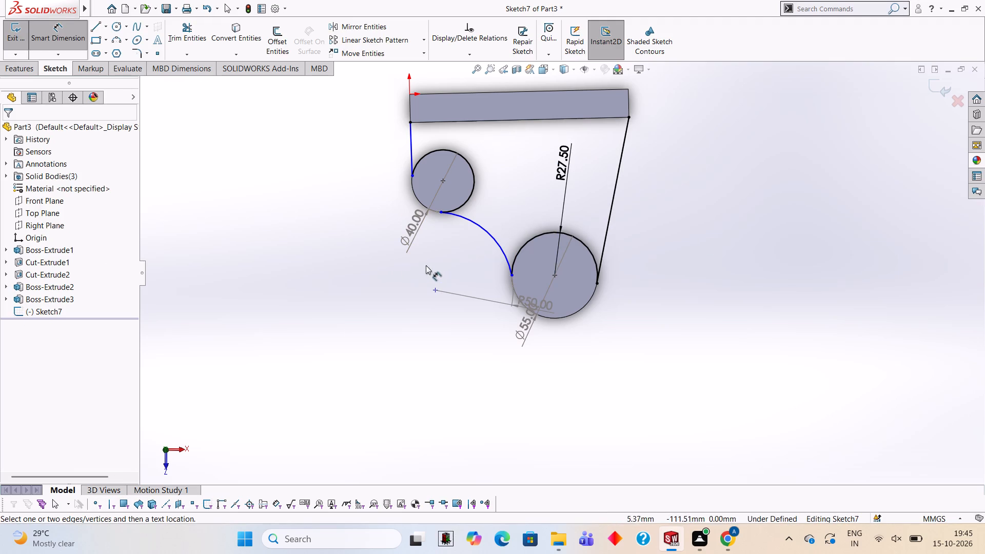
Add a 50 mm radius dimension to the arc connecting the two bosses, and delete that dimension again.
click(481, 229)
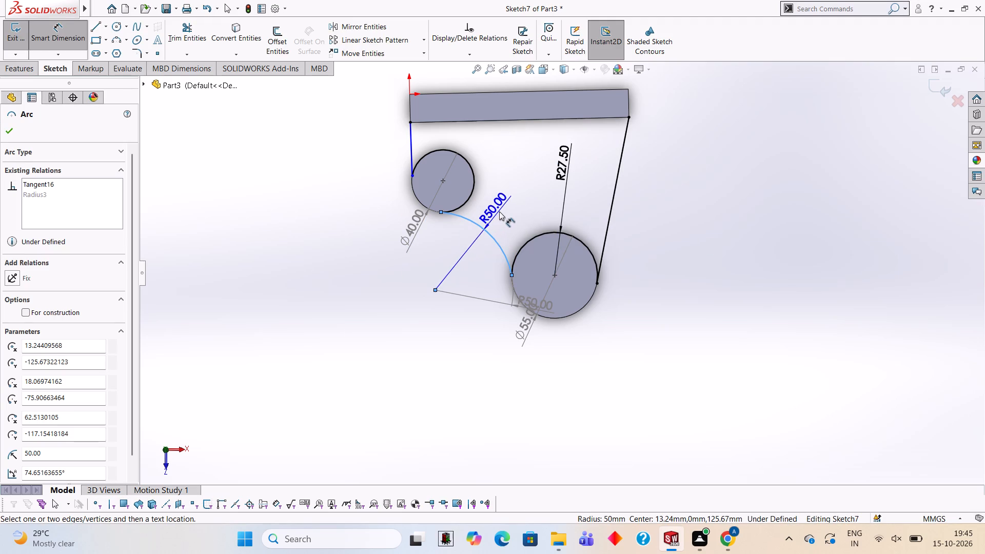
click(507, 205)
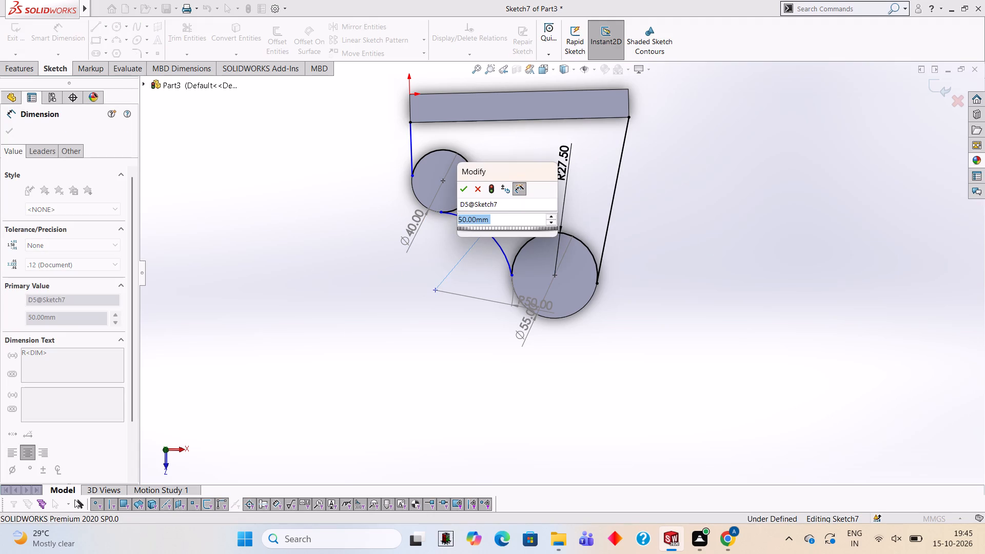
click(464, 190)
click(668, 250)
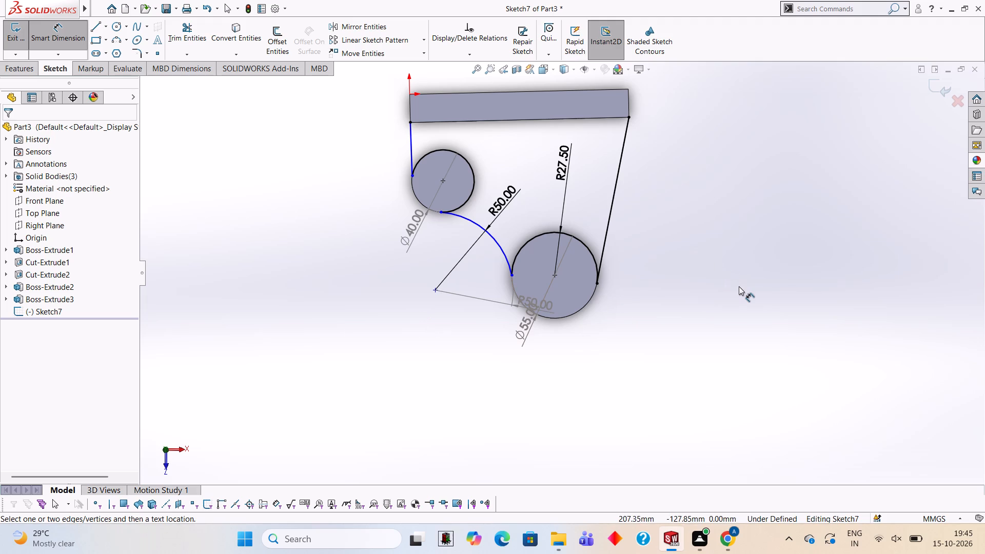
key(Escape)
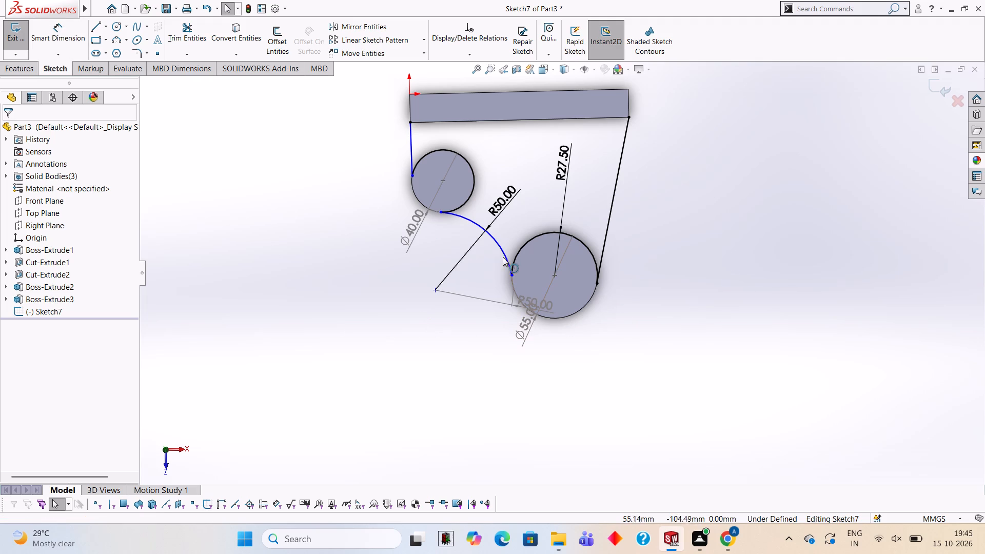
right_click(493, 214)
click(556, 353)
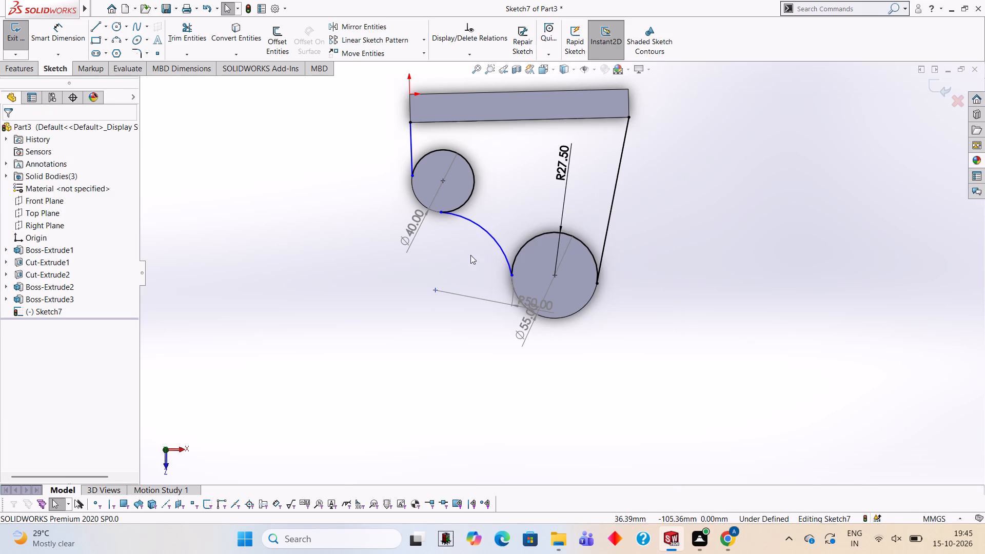
Delete the 50 mm radius arc connecting the two bosses, including its references.
right_click(474, 224)
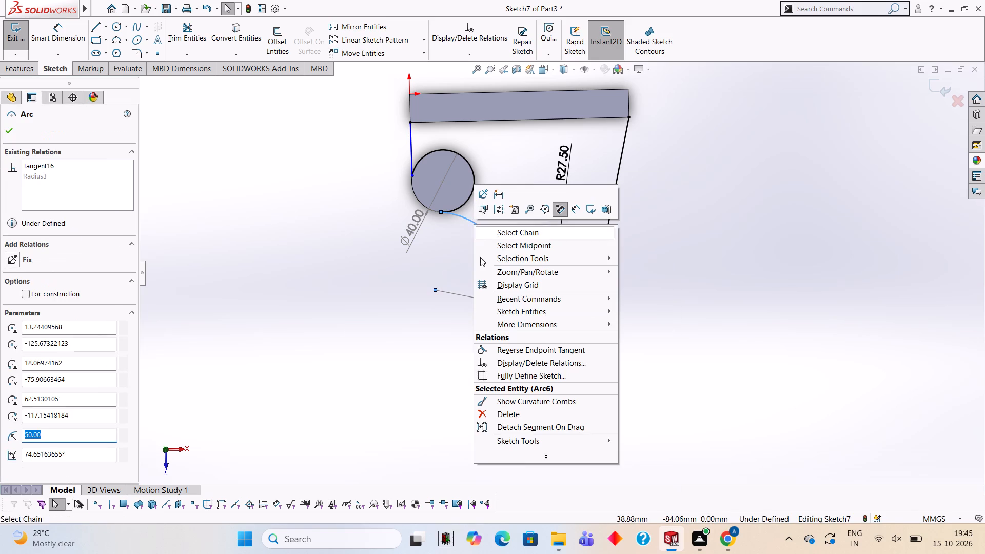
click(533, 408)
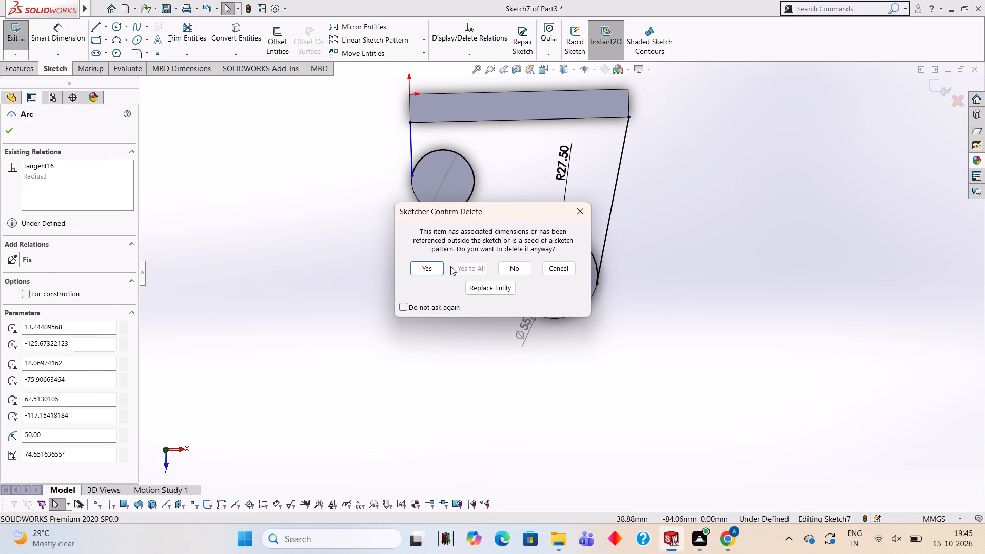
click(437, 274)
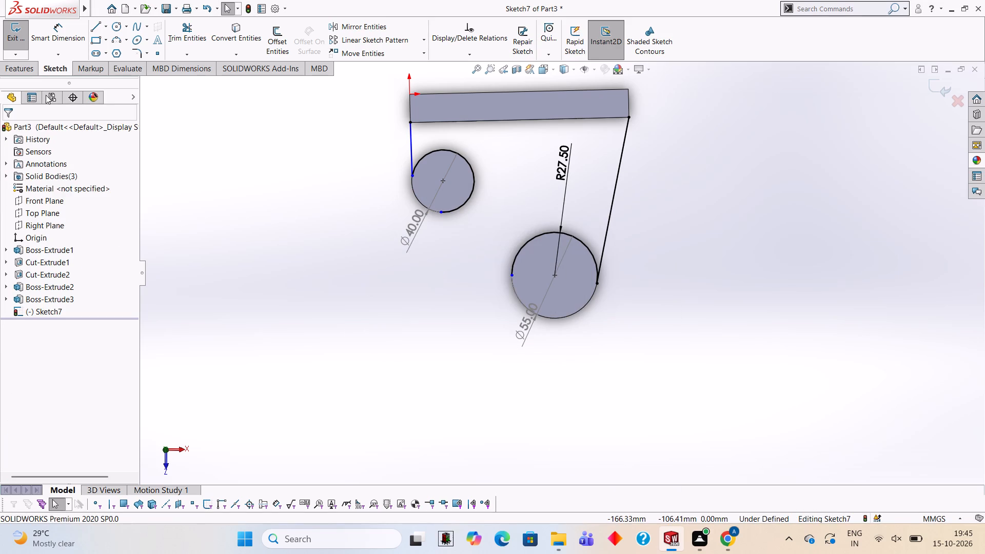
Draw a three-point arc of about 33 mm radius between the open arc ends of the 40 mm and 55 mm bosses.
click(119, 43)
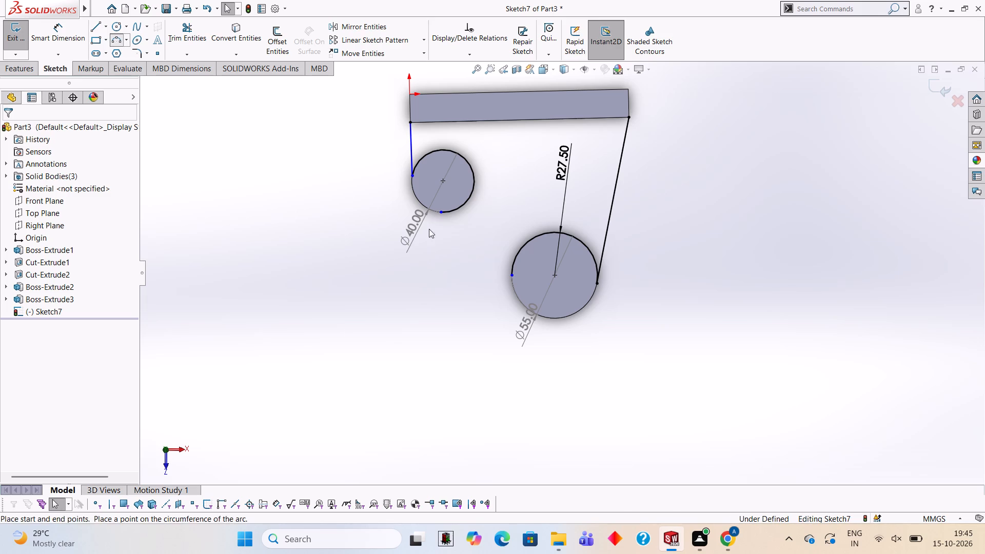
click(441, 213)
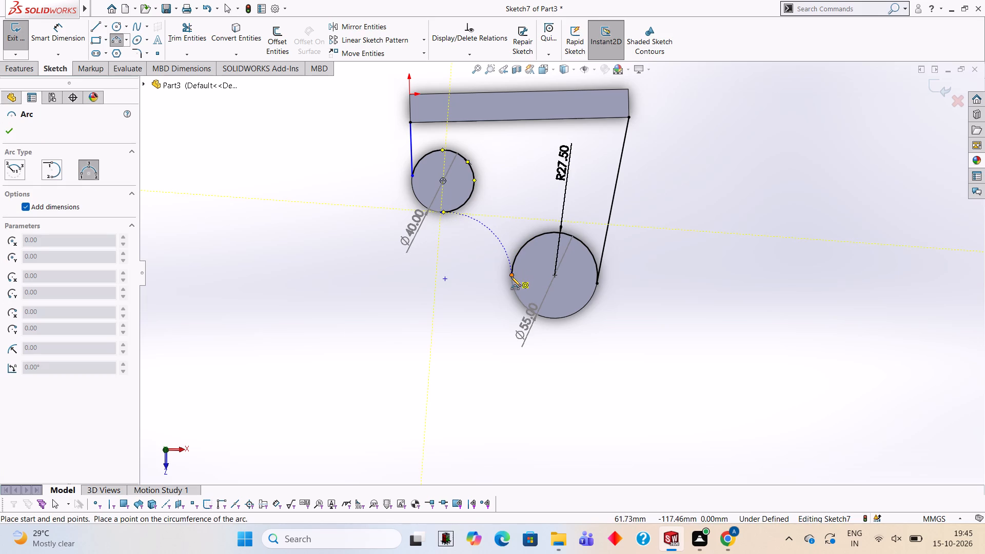
click(511, 276)
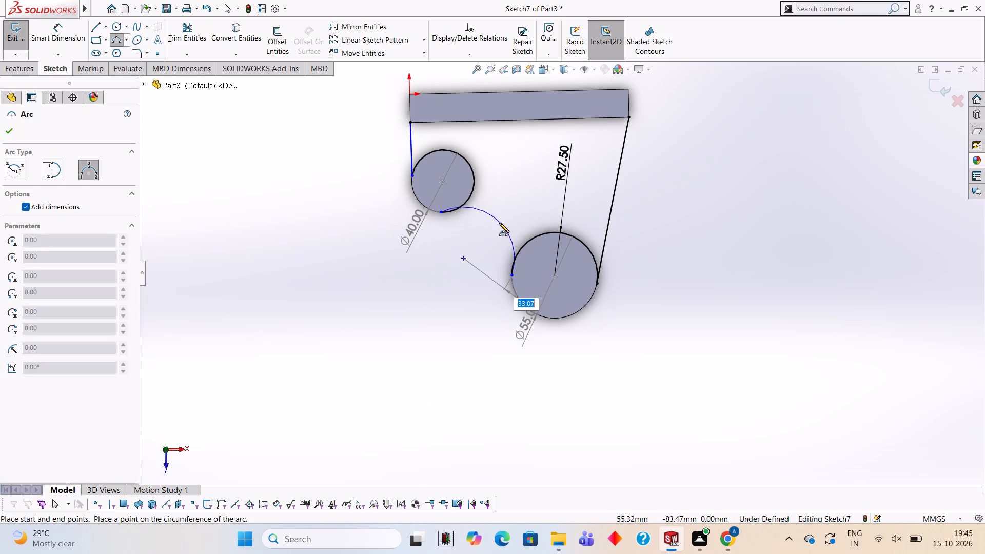
text(30)
key(Return)
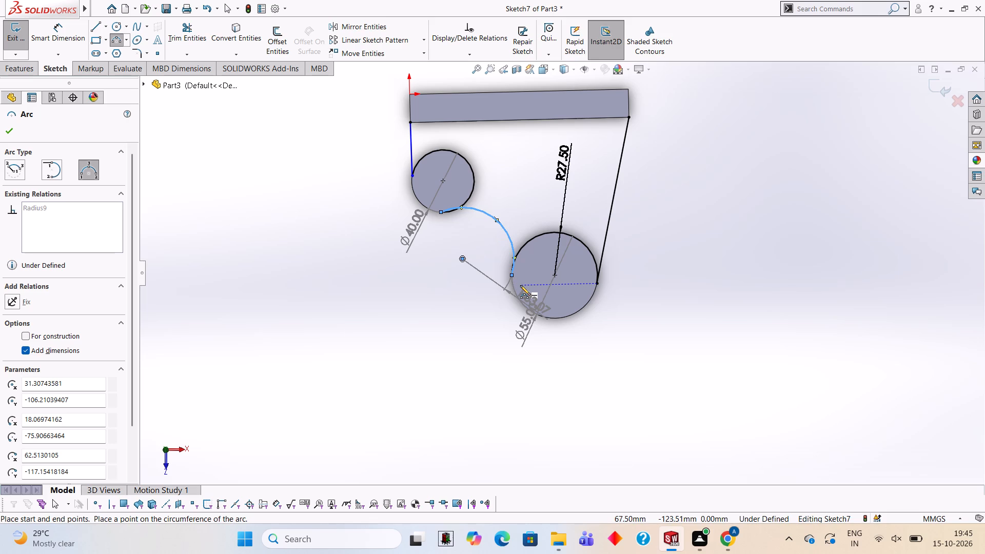
key(Escape)
key(Escape)
Make the new connecting arc tangent to the circular edge of the 40 mm boss.
scroll(593, 238, down, 3)
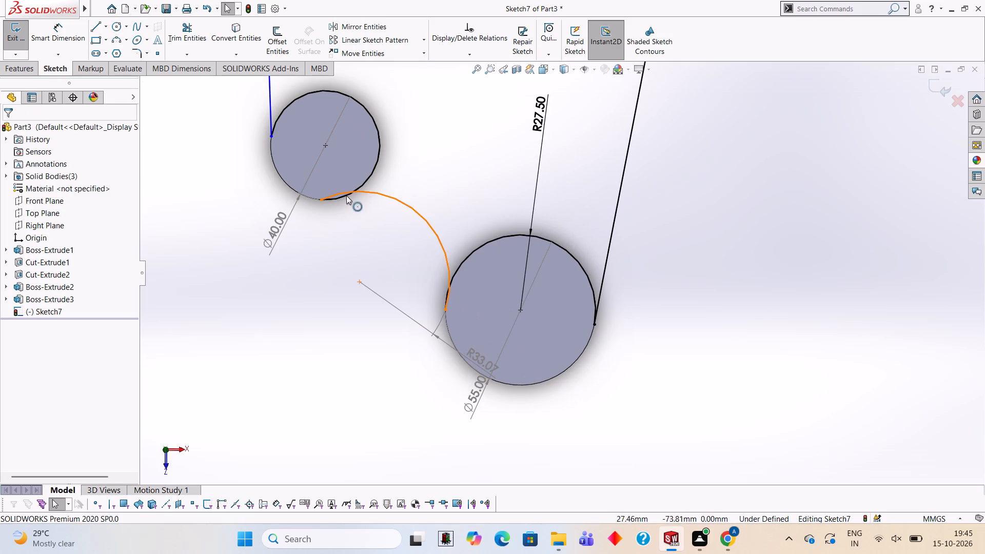
click(202, 21)
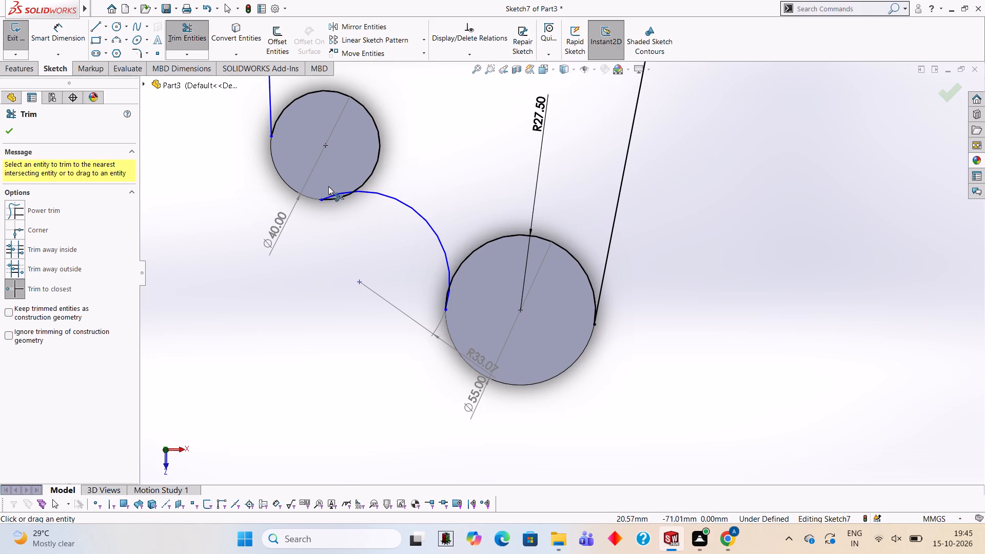
key(Escape)
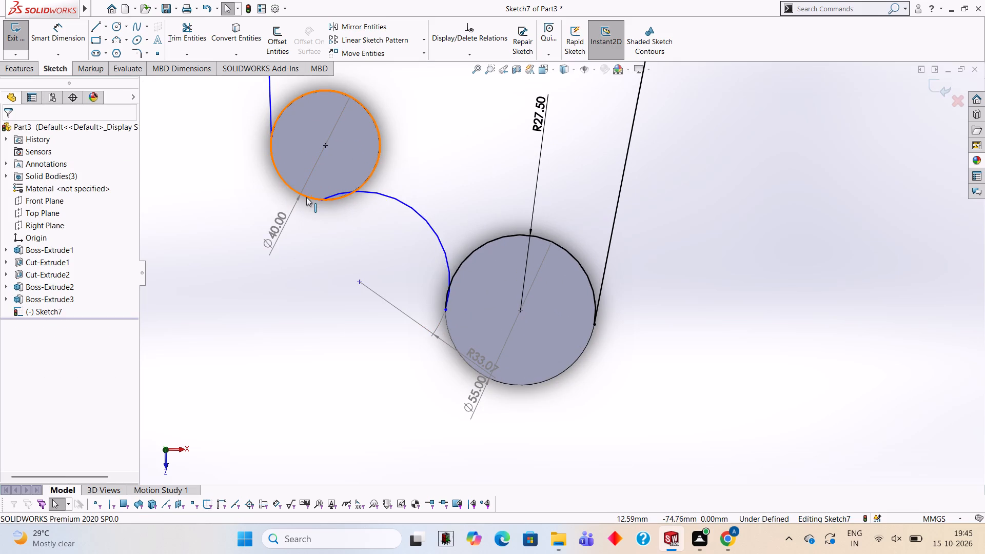
click(306, 197)
ctrl+click(363, 193)
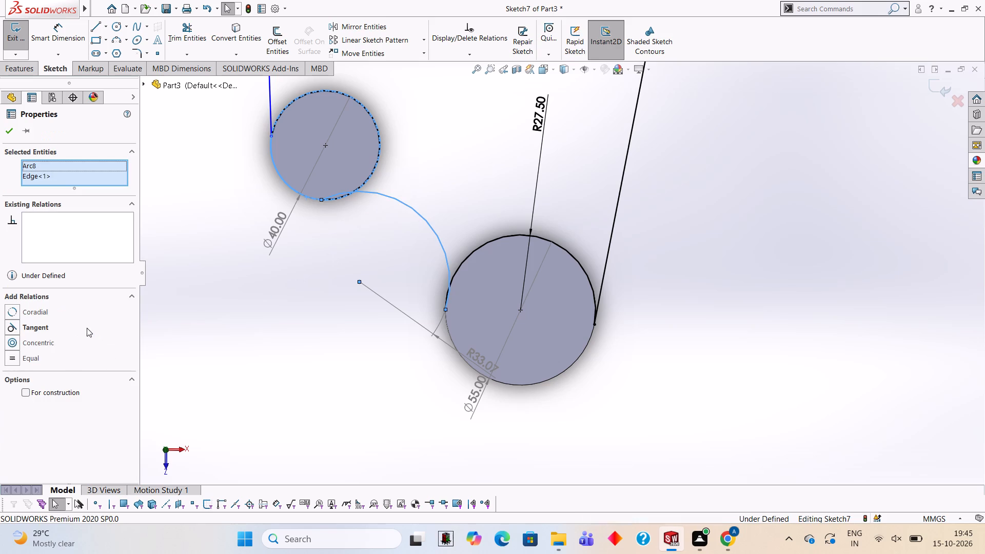
ctrl+click(33, 329)
key(Escape)
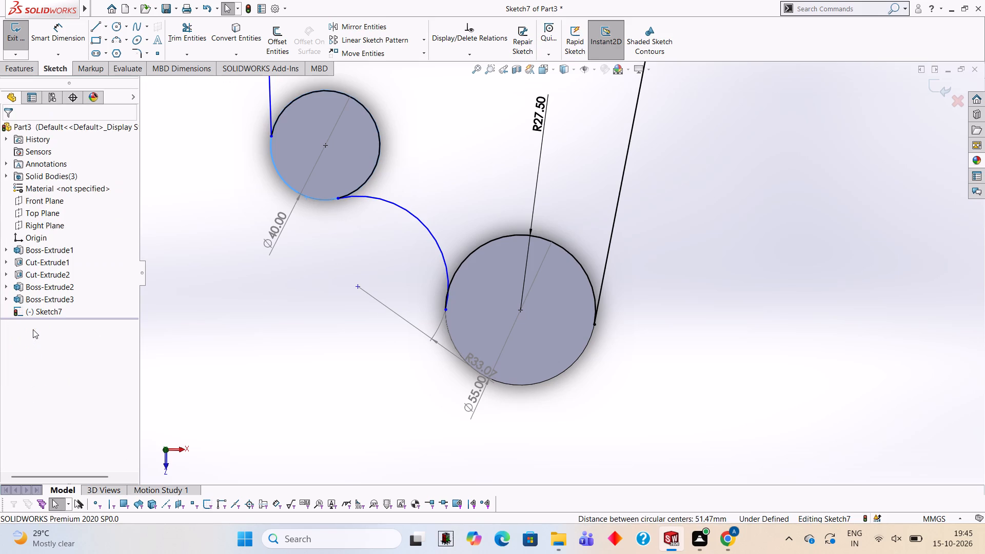
key(Escape)
Make the connecting arc tangent to the circular edge of the 55 mm boss.
click(444, 266)
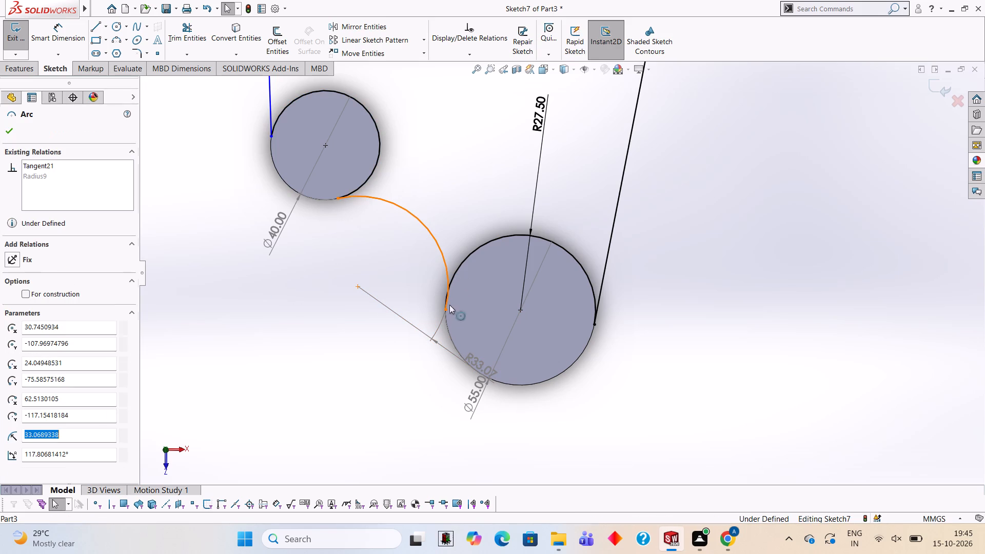
ctrl+click(448, 324)
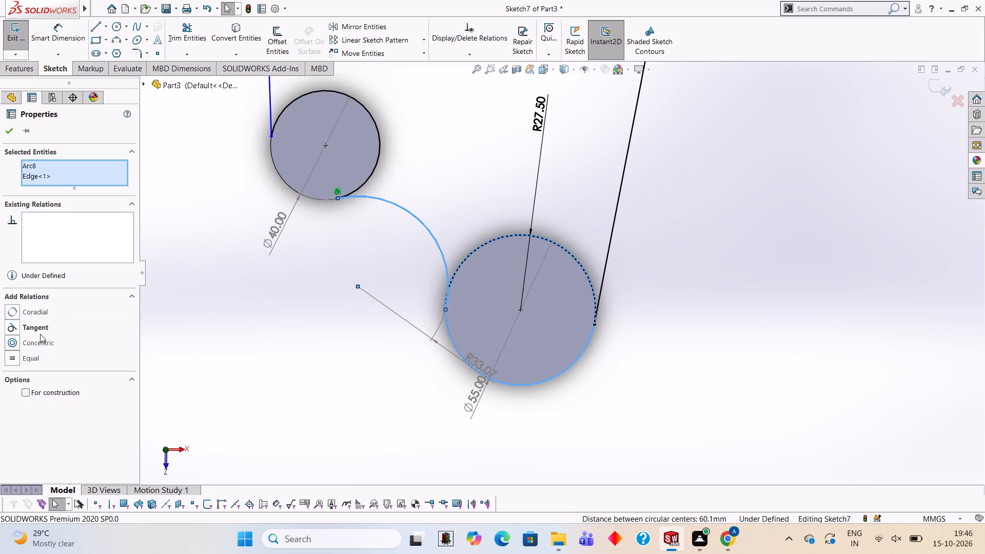
ctrl+click(38, 330)
key(Escape)
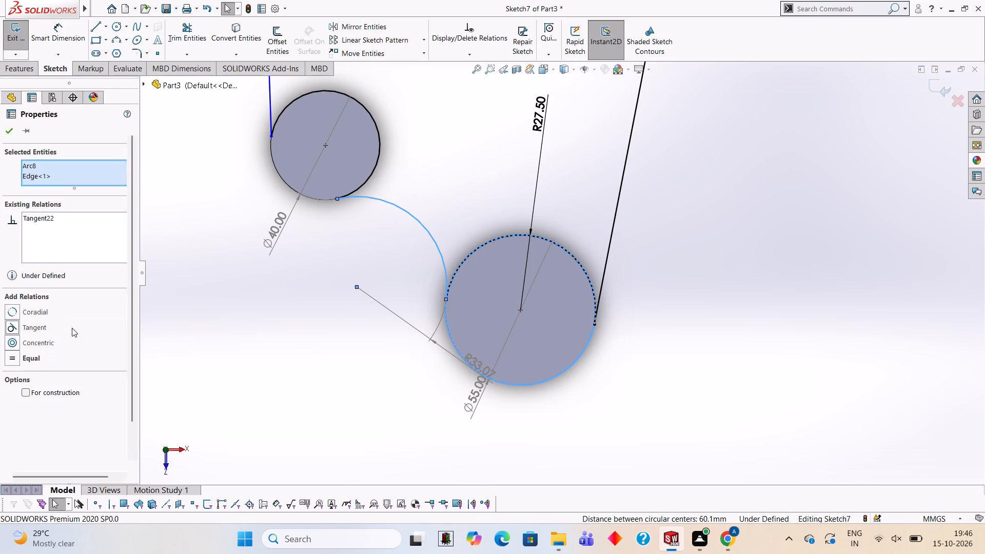
key(Escape)
scroll(447, 247, down, 2)
scroll(464, 293, down, 3)
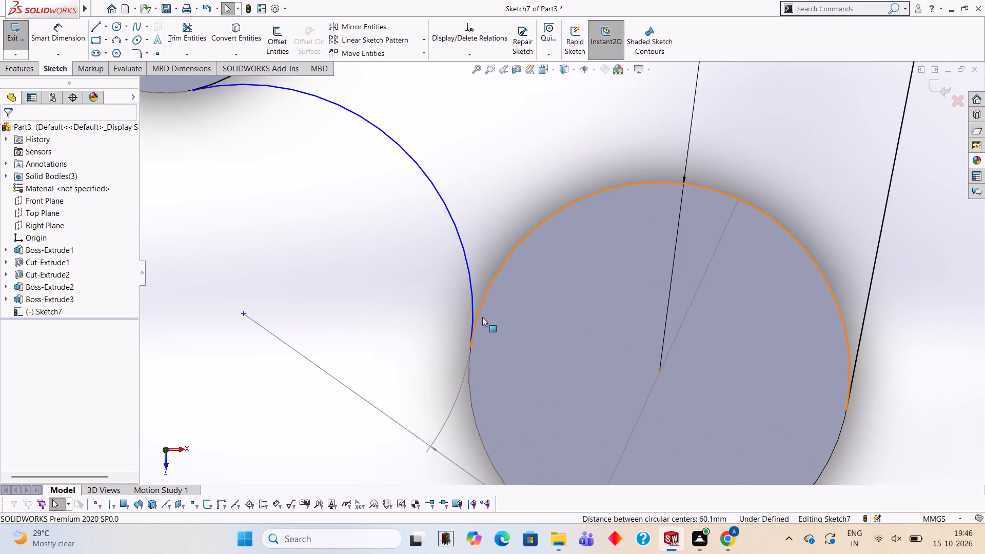
scroll(481, 316, up, 6)
scroll(547, 219, up, 1)
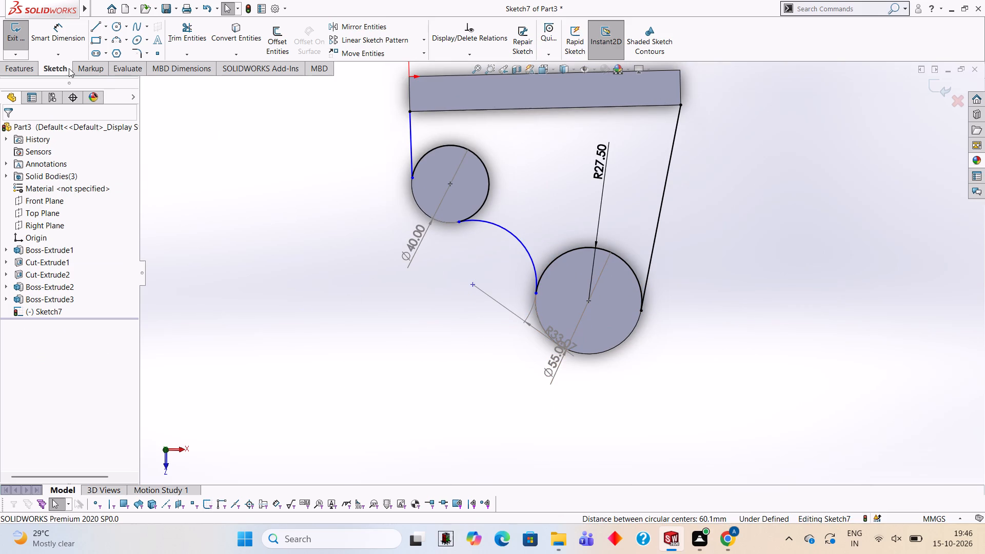
Close the web profile with a 140 mm horizontal line along the block's edge, joining the ends of the two side lines.
click(99, 28)
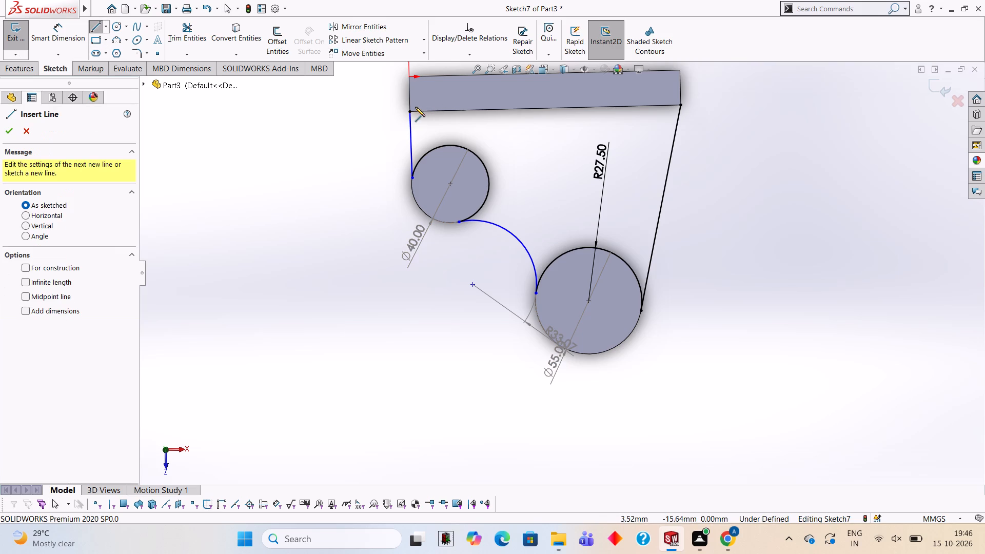
click(409, 111)
click(681, 104)
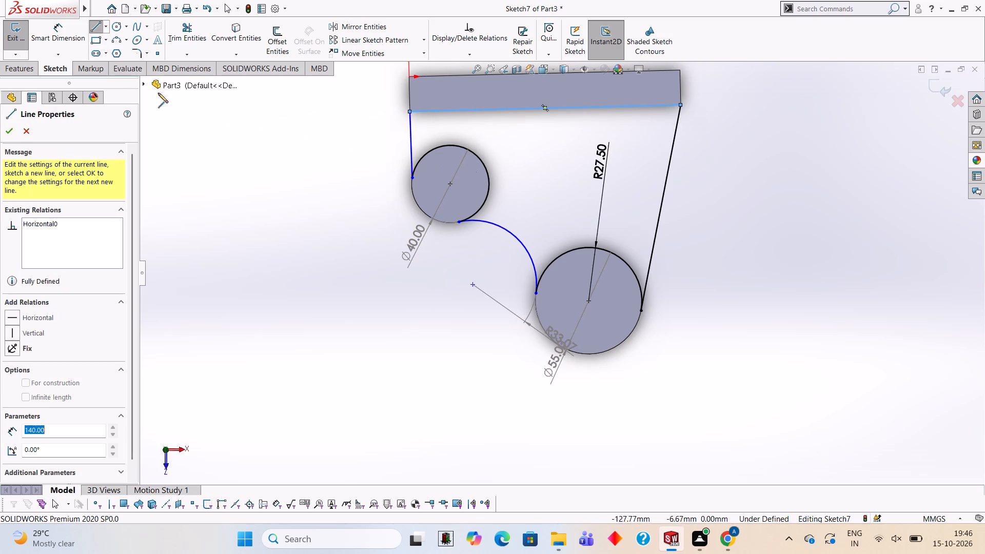
Extrude the closed web profile 12 mm in the reversed direction, level with the bosses, with the result merged.
click(26, 68)
click(28, 30)
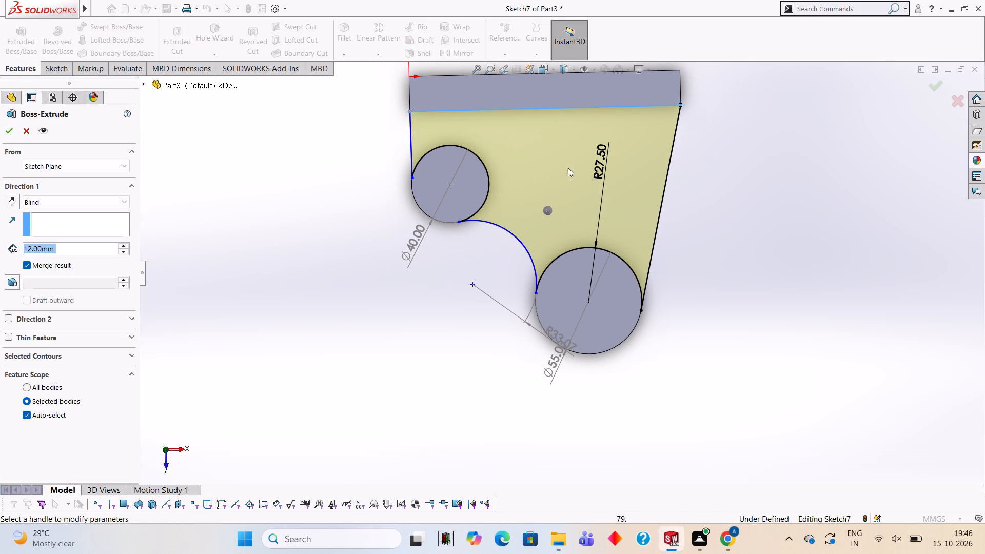
middle_drag(733, 330, 702, 189)
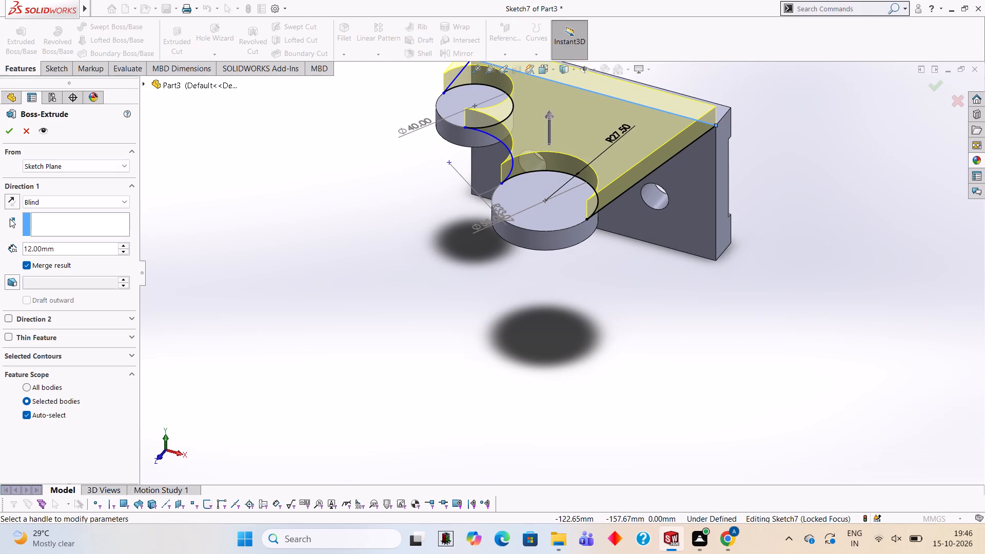
click(10, 206)
click(9, 137)
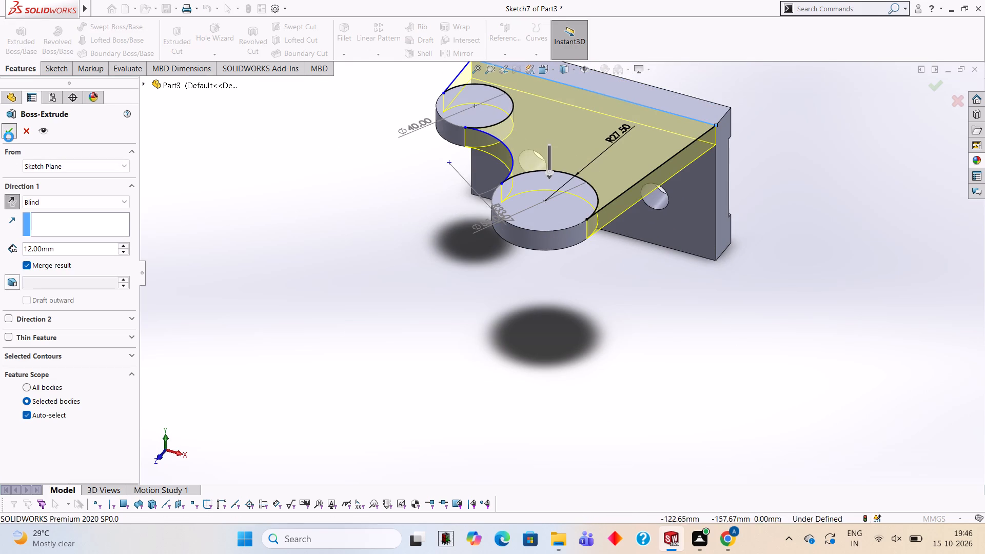
click(253, 239)
Examine the merged block, web and bosses from above, below, front and back.
scroll(589, 322, up, 4)
middle_drag(657, 319, 675, 209)
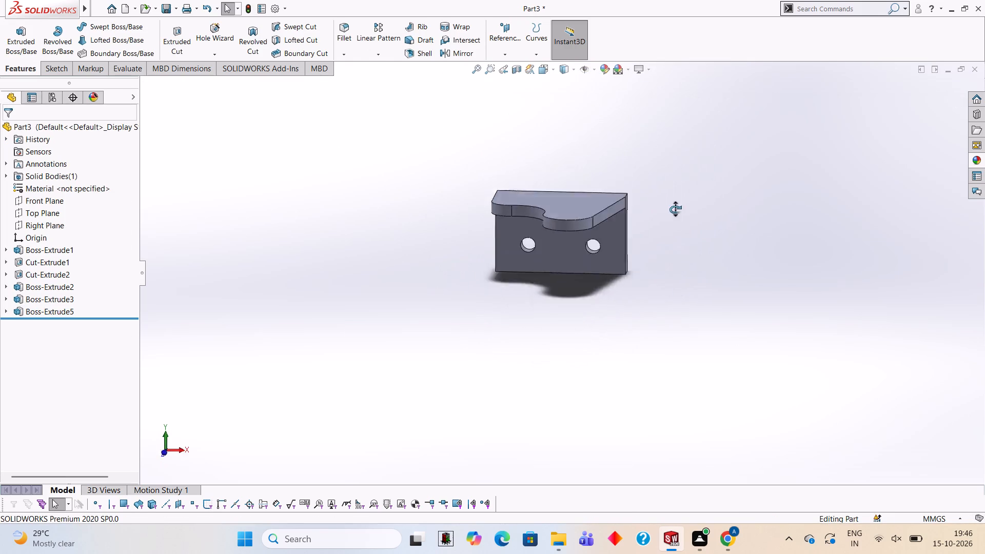
middle_drag(675, 209, 675, 154)
scroll(643, 395, up, 1)
middle_drag(642, 395, 654, 179)
middle_drag(629, 245, 680, 204)
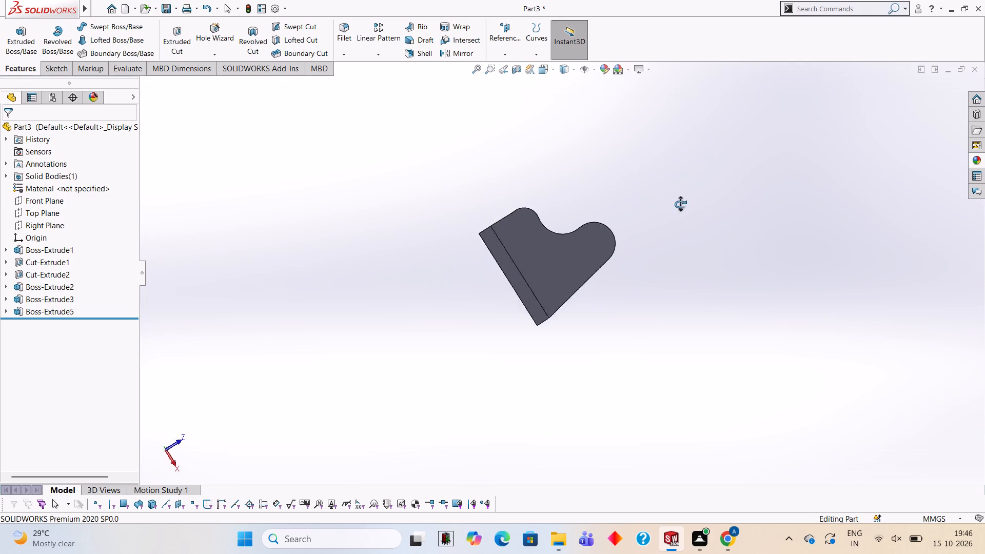
middle_drag(680, 204, 635, 177)
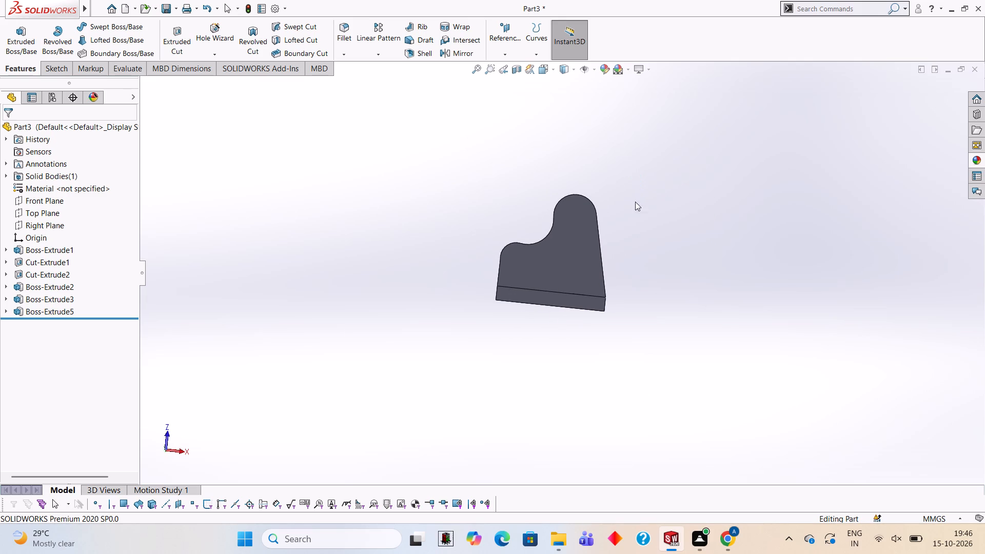
scroll(603, 214, up, 1)
middle_drag(606, 227, 592, 235)
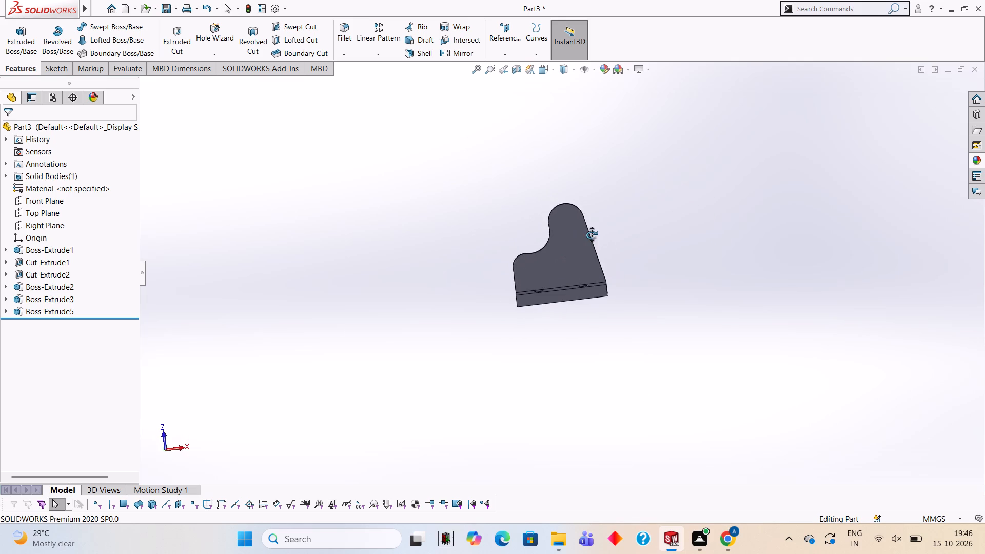
middle_drag(592, 235, 587, 227)
middle_drag(589, 227, 615, 414)
scroll(530, 238, down, 6)
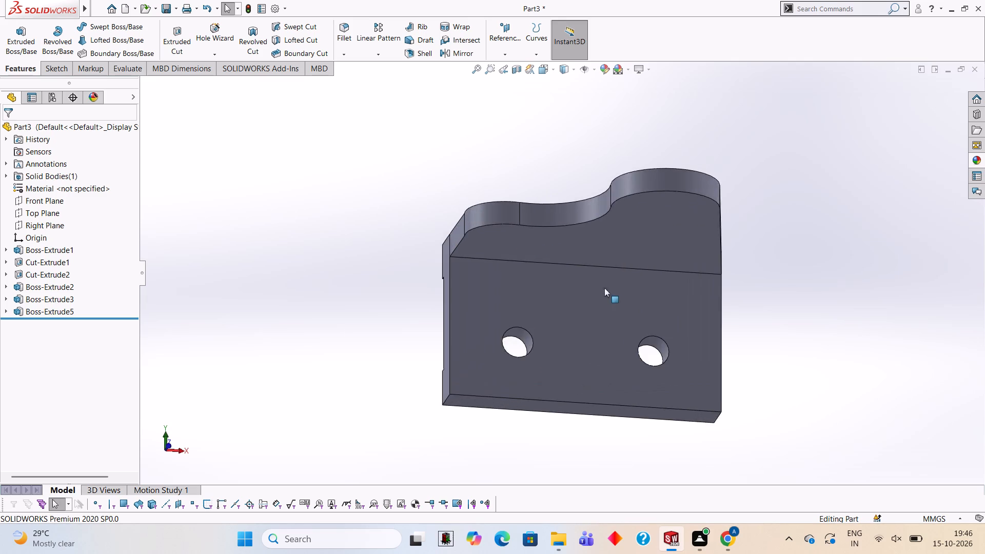
scroll(605, 286, up, 1)
middle_drag(606, 275, 625, 428)
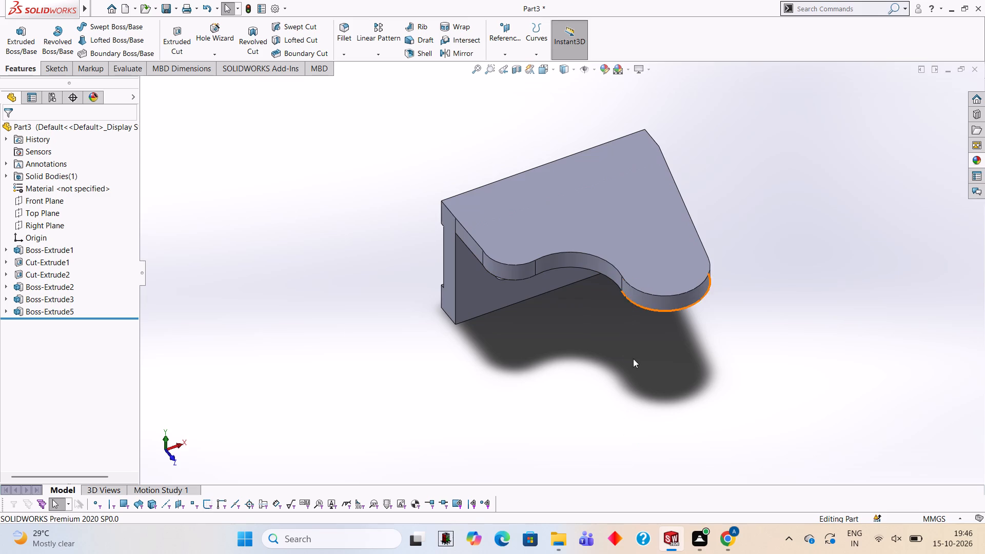
middle_drag(633, 359, 614, 257)
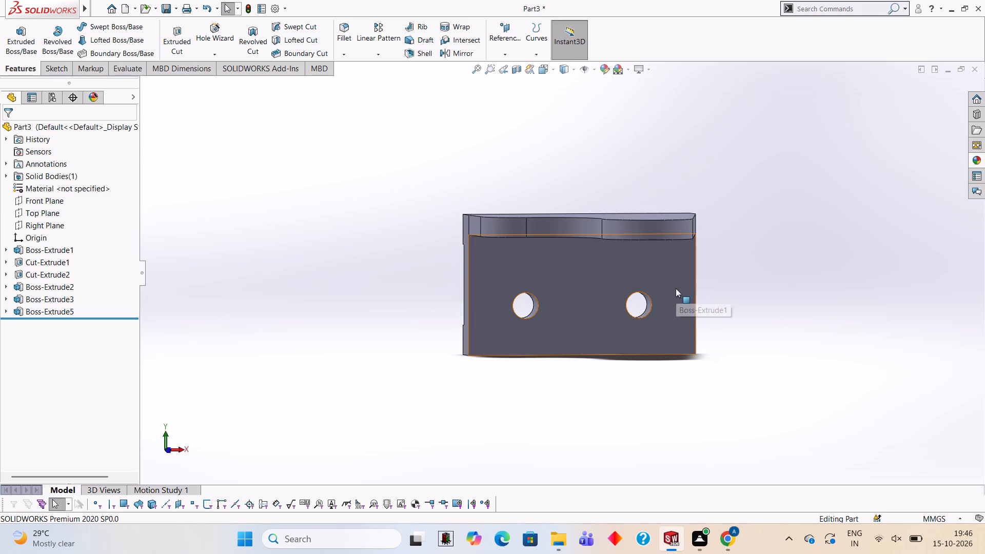
middle_drag(645, 302, 624, 440)
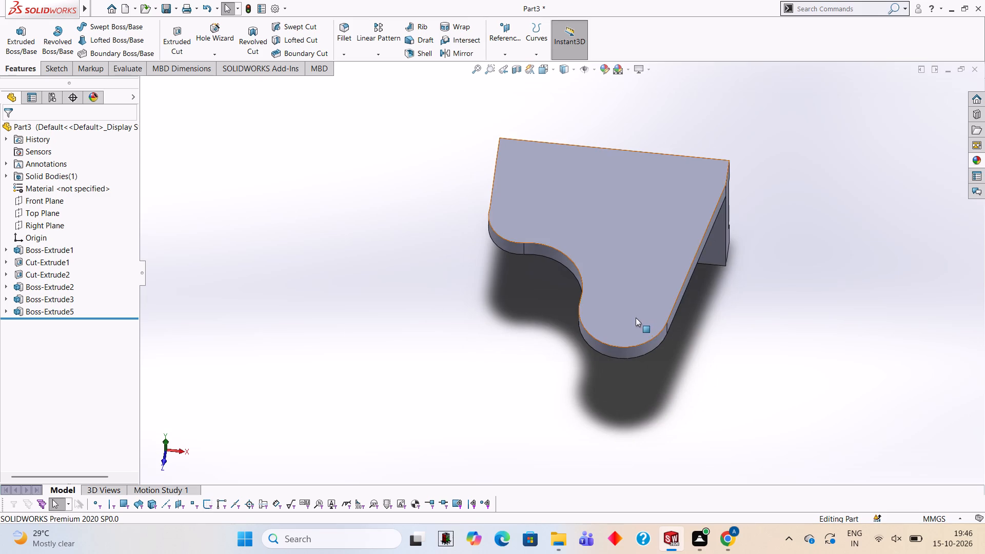
Start a sketch on the web's flat top face, viewed face-on.
click(628, 319)
click(681, 294)
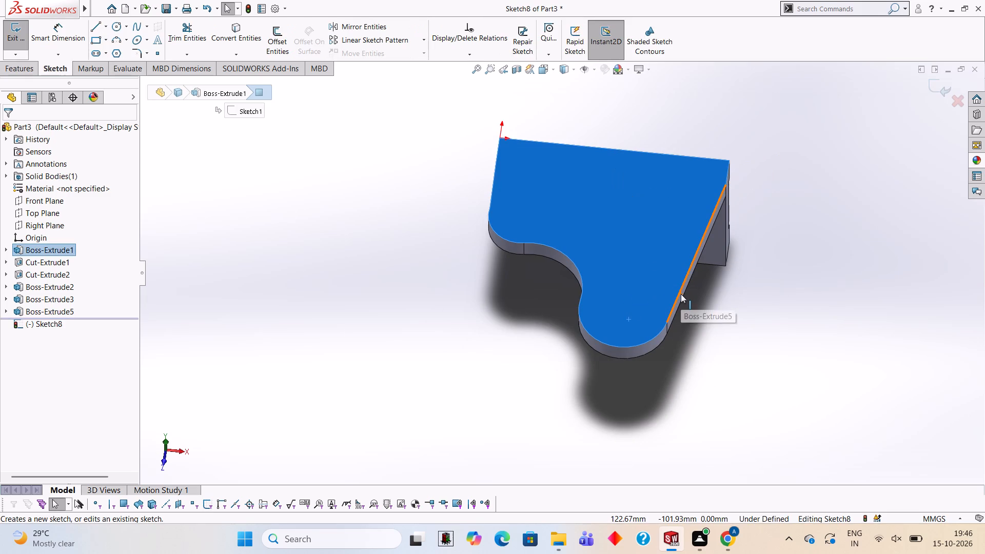
key(ctrl+8)
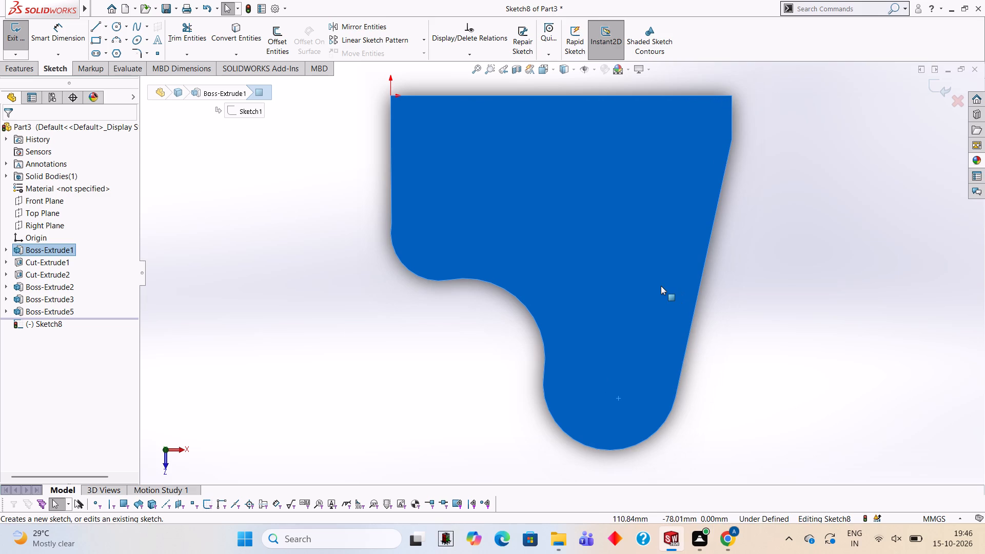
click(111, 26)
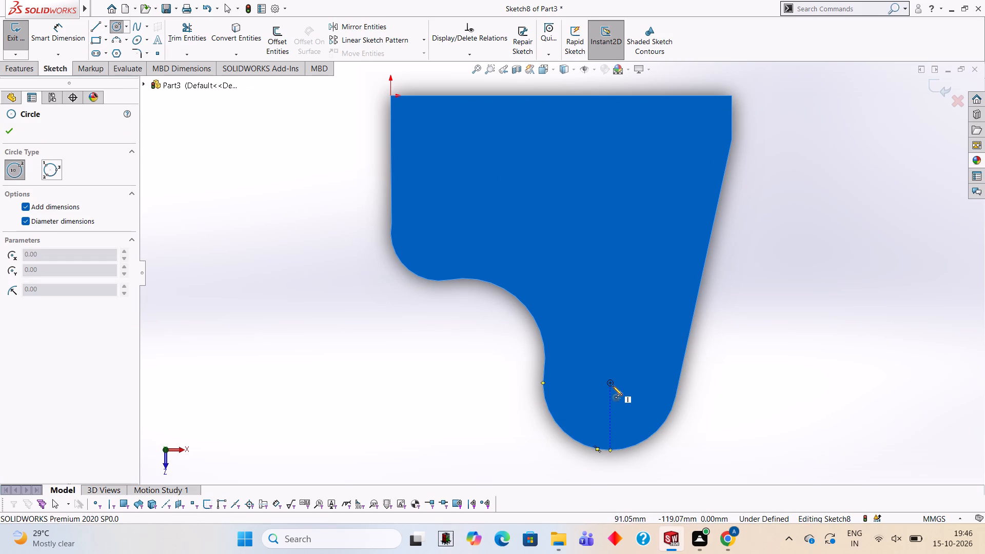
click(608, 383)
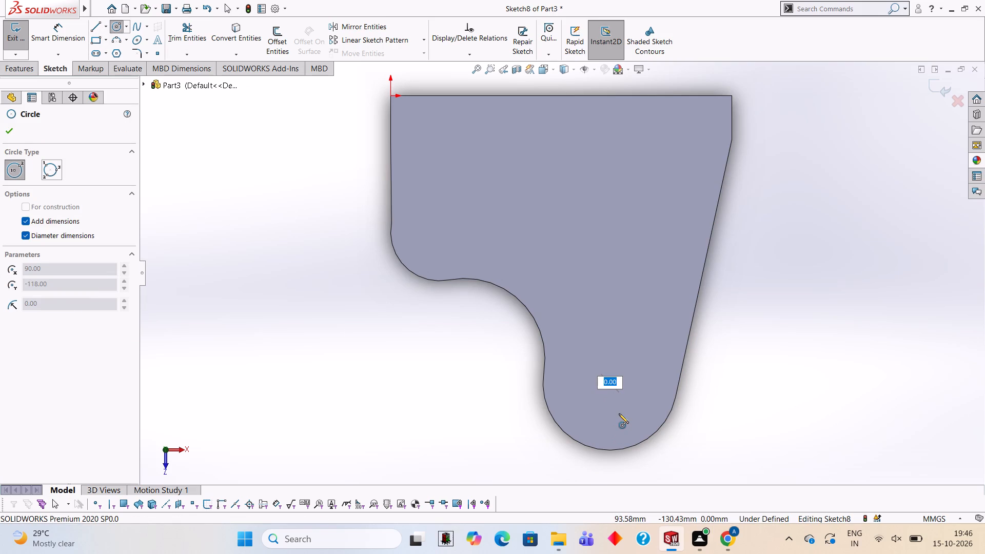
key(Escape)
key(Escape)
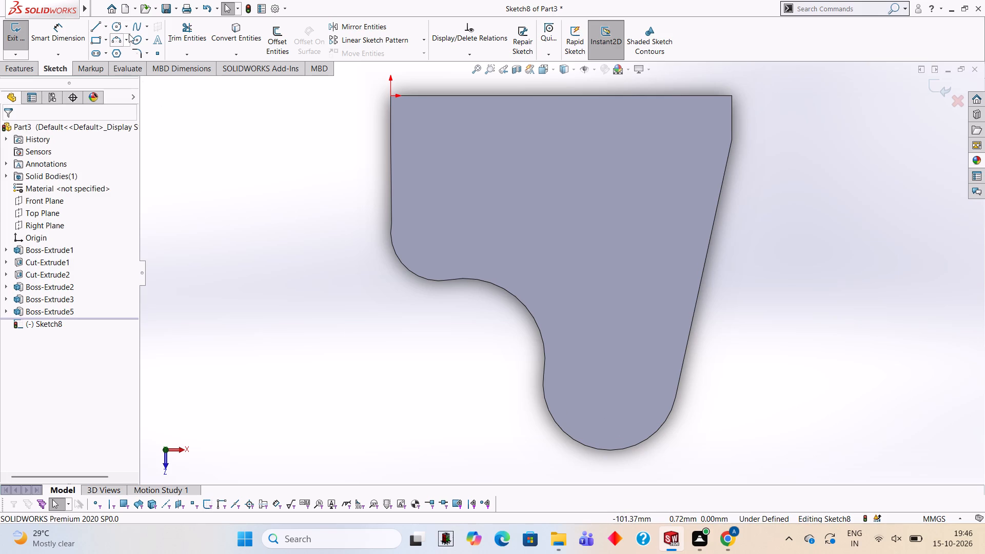
Sketch a 55 mm diameter circle on the web's top face, centred on its large rounded end.
click(122, 28)
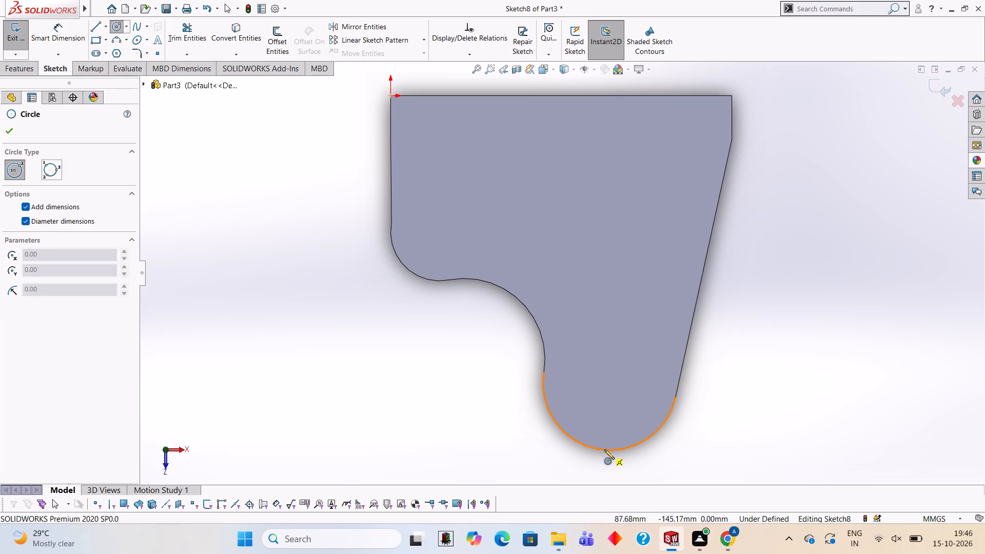
click(610, 380)
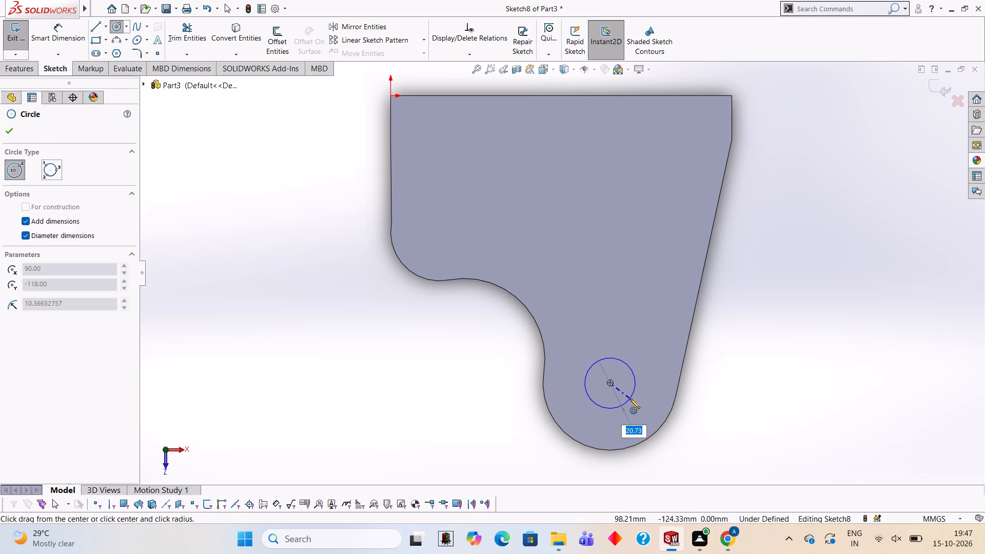
text(55)
key(Return)
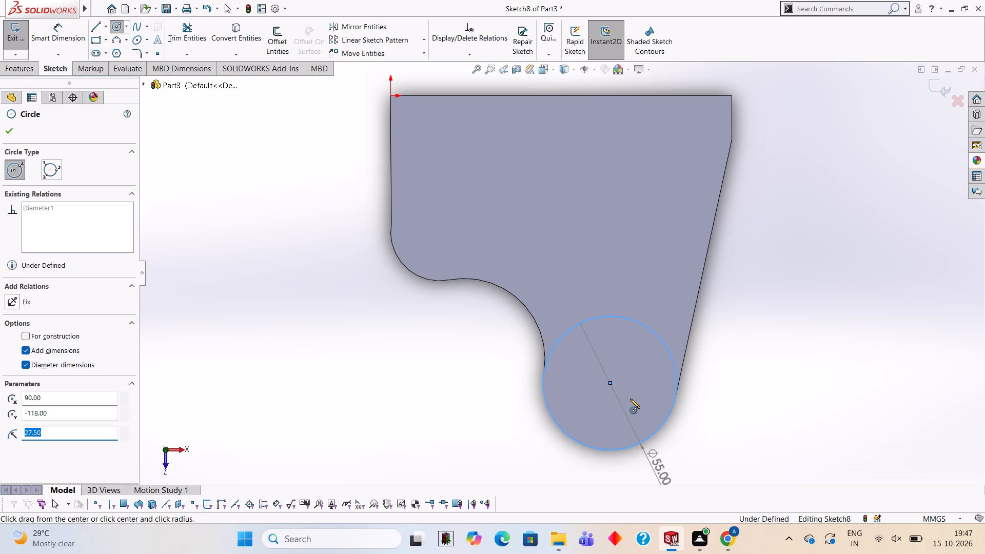
key(Escape)
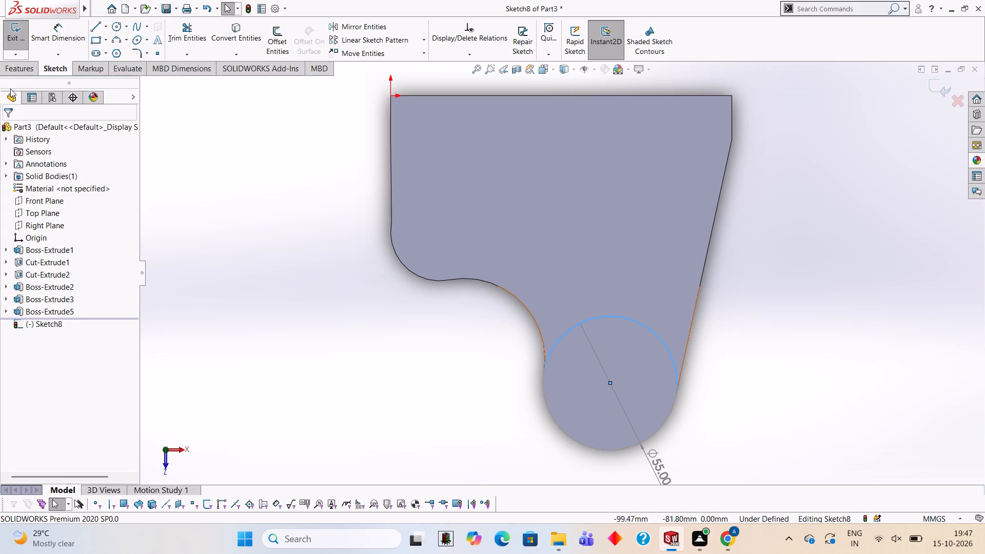
Add a diameter dimension to the 55 mm circle, placed outside the large rounded end.
click(50, 38)
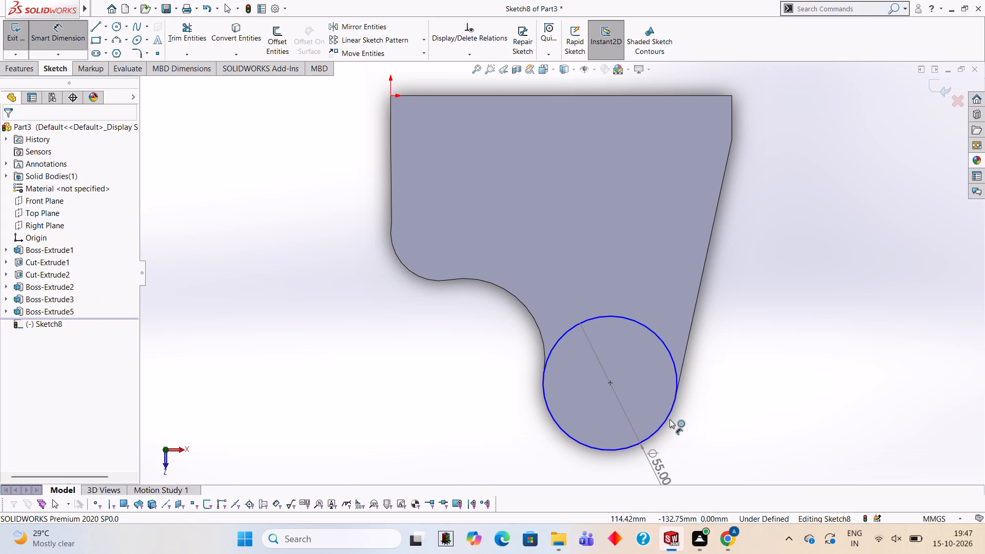
click(669, 419)
click(704, 451)
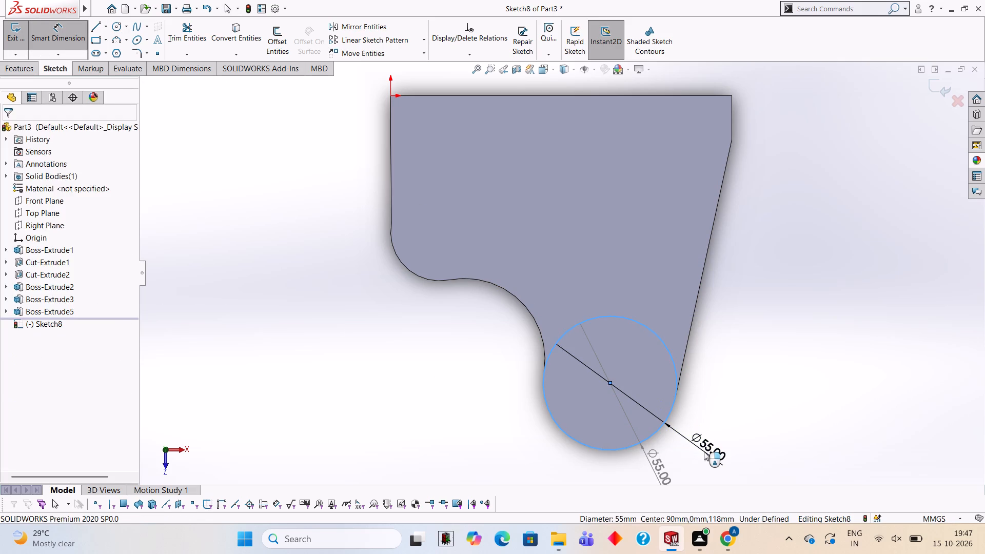
click(662, 438)
click(801, 362)
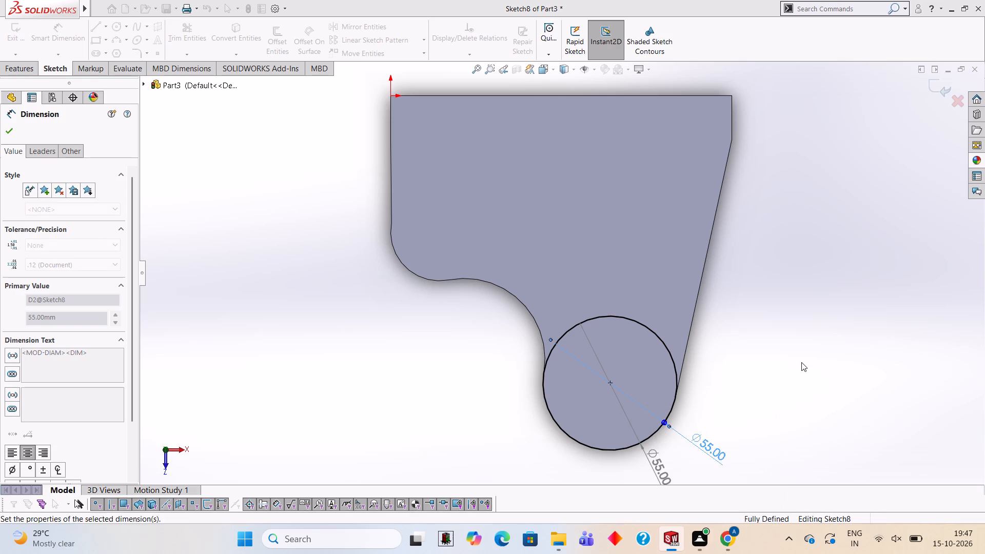
Extrude the 55 mm circle 12 mm outward from the web's top face, with the result merged.
click(23, 63)
click(31, 54)
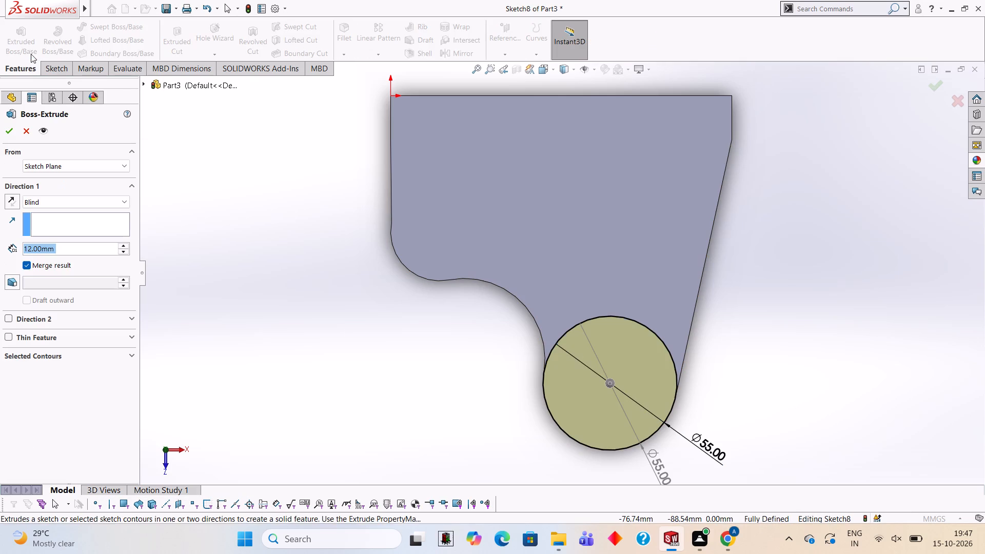
middle_drag(456, 341, 474, 254)
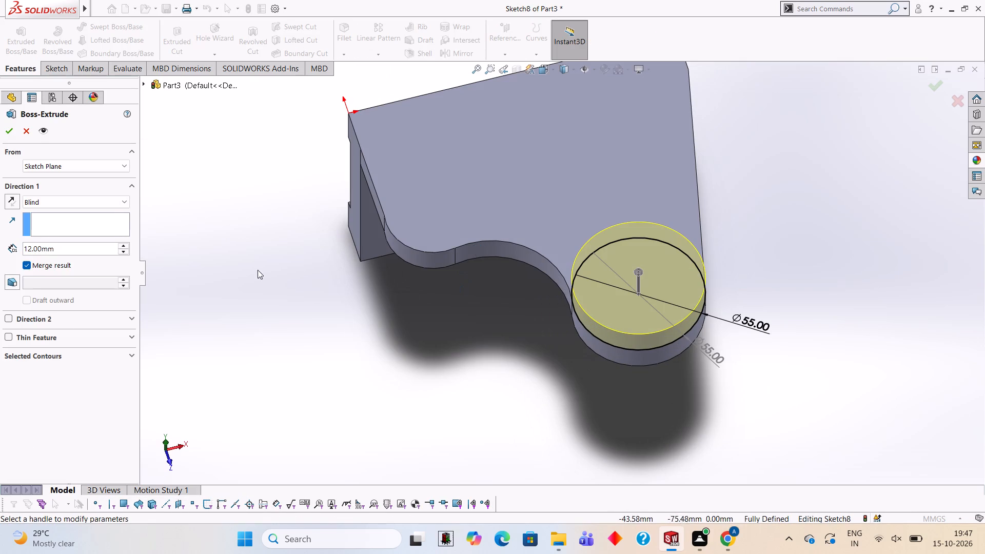
click(12, 134)
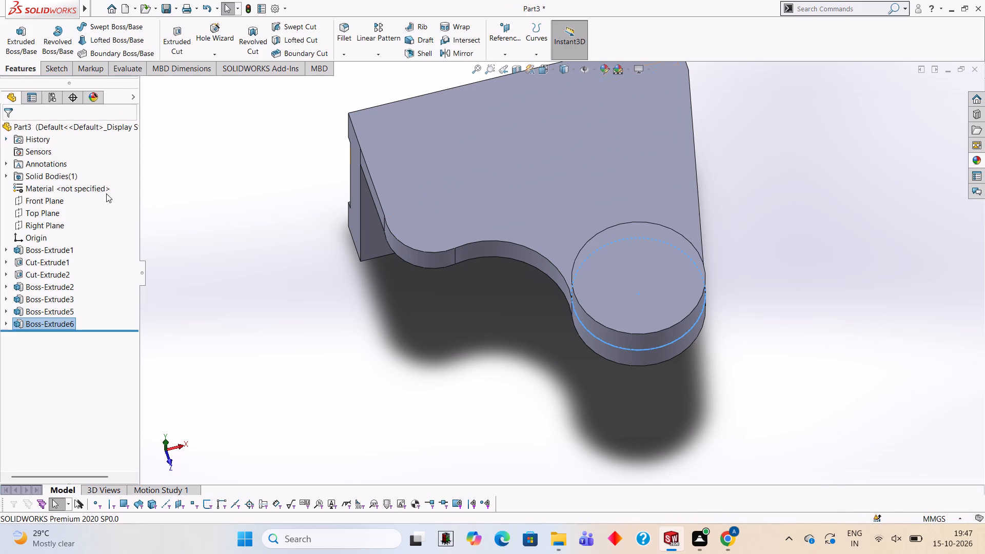
click(196, 216)
Start a sketch on the underside of the web, viewed face-on.
middle_drag(617, 348, 625, 192)
scroll(619, 310, up, 3)
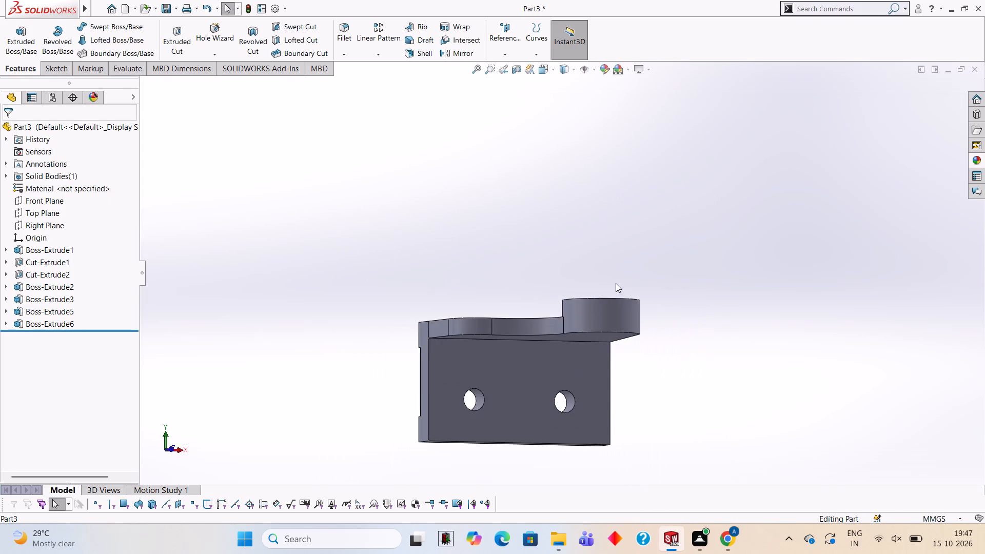
middle_drag(649, 386, 616, 224)
click(580, 275)
click(622, 244)
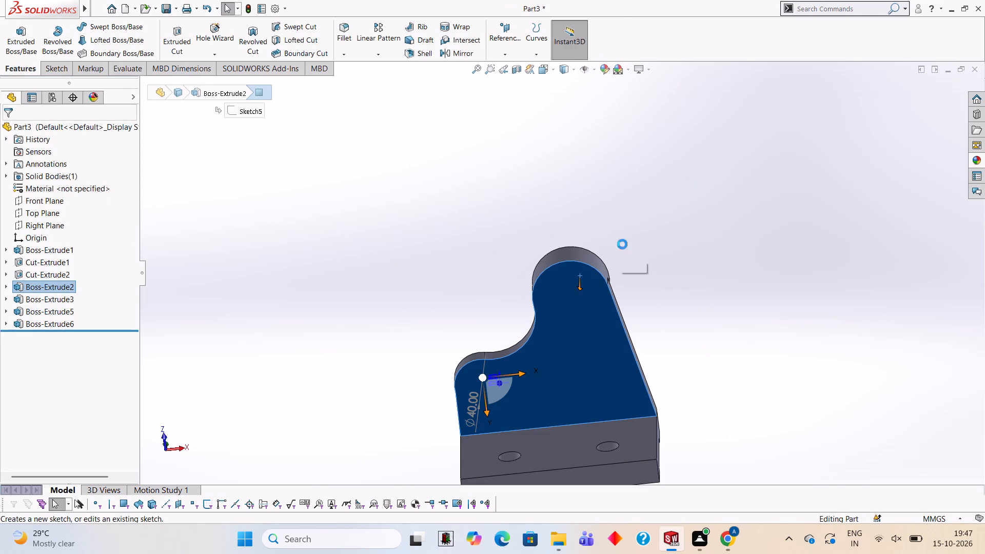
key(ctrl+8)
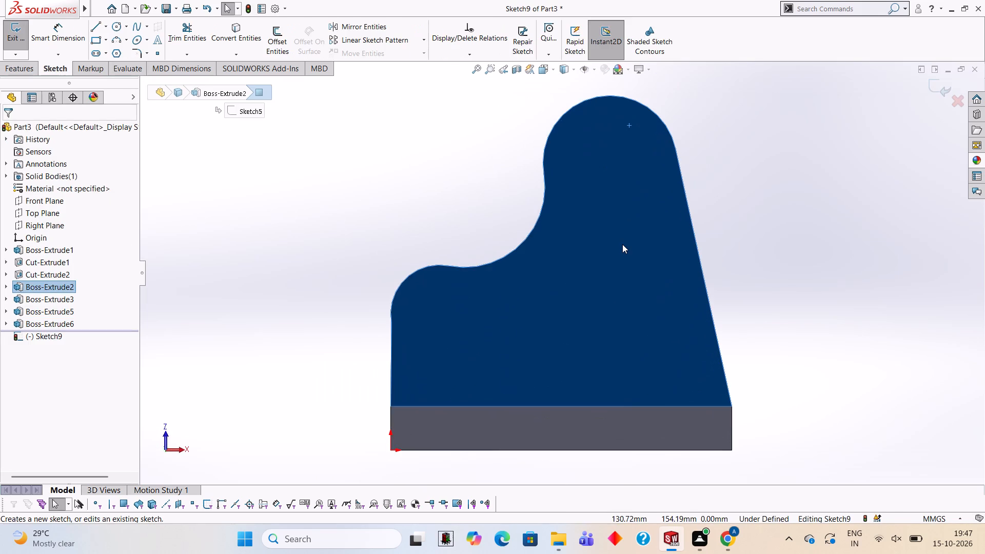
scroll(659, 188, up, 2)
scroll(646, 195, down, 1)
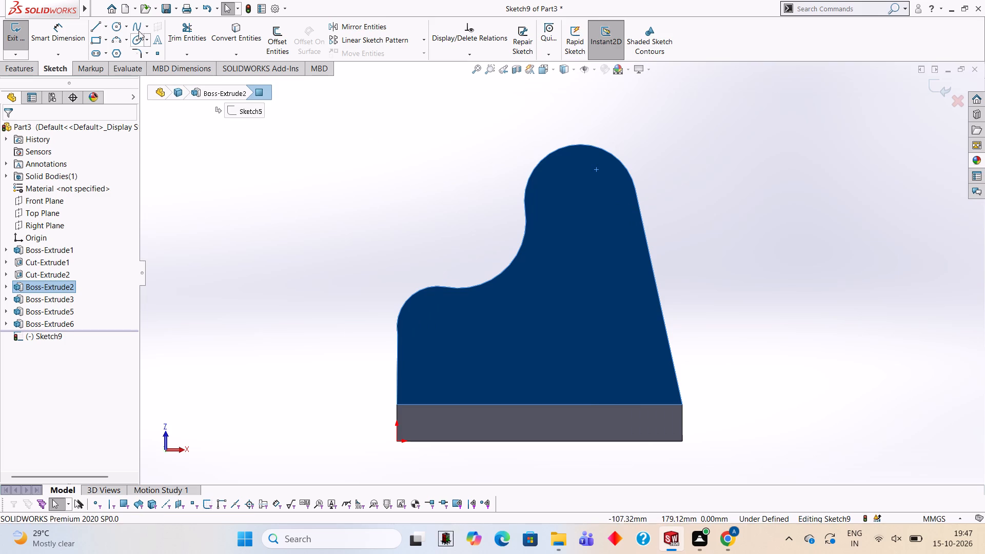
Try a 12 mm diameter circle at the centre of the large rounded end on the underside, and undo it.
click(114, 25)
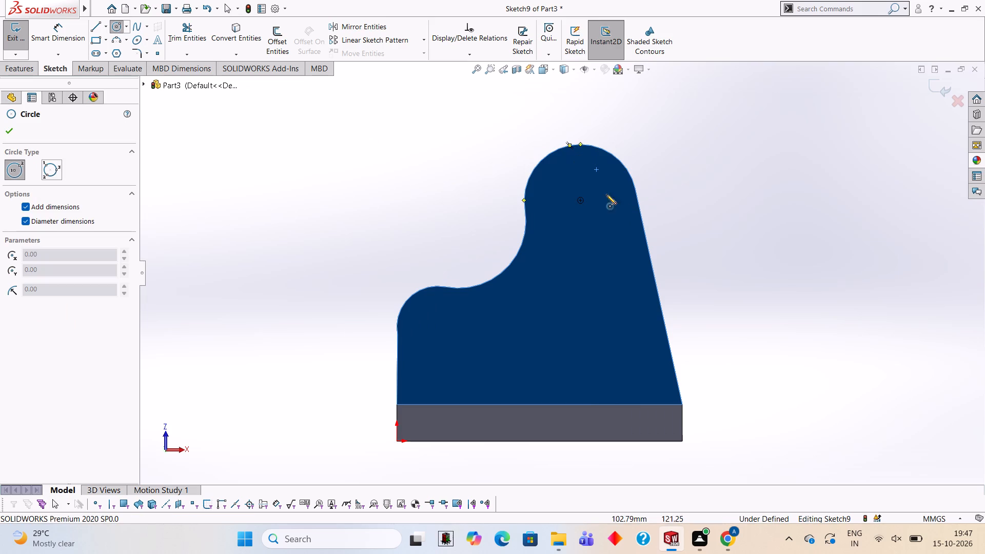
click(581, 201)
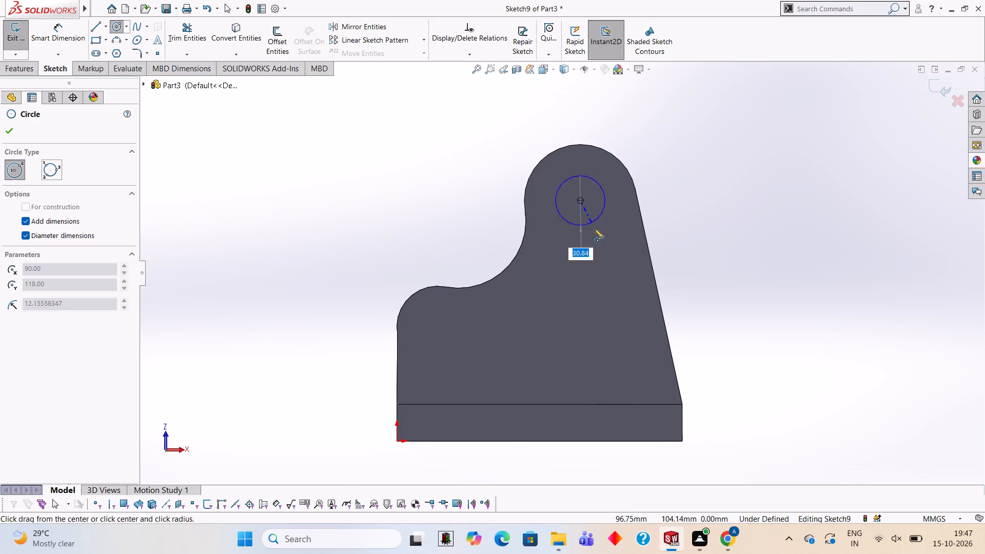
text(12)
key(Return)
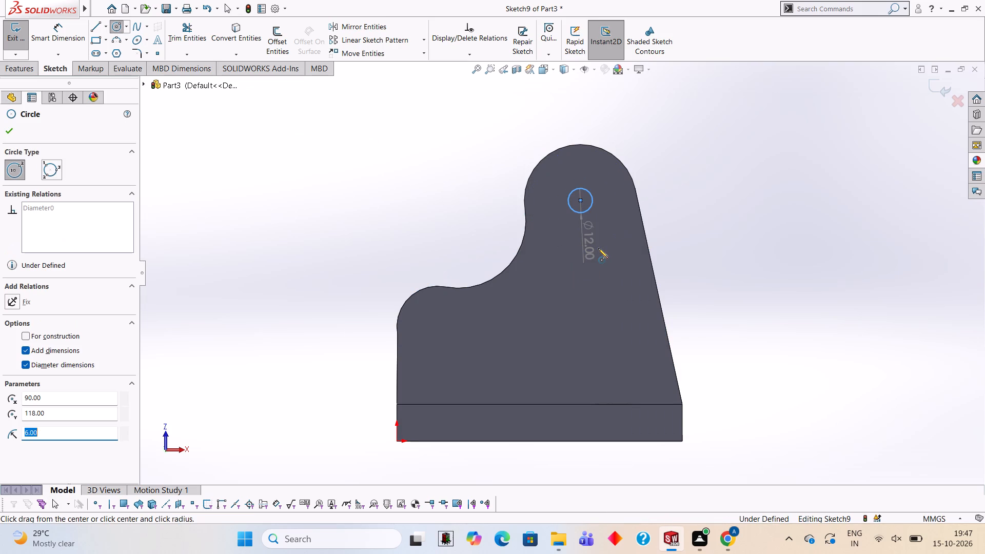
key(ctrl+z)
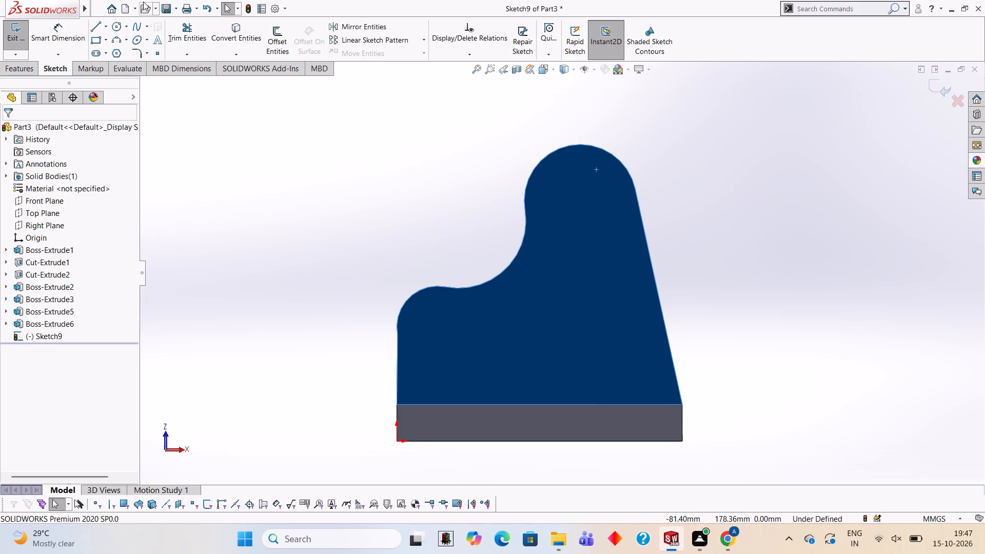
Sketch a 55 mm diameter circle on the web's underside, concentric with the large rounded end.
click(112, 27)
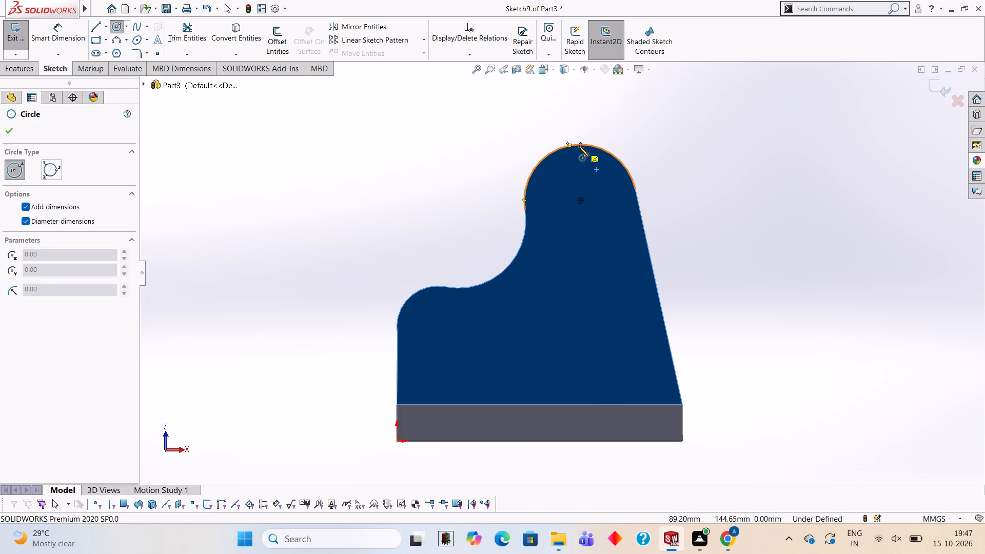
click(579, 201)
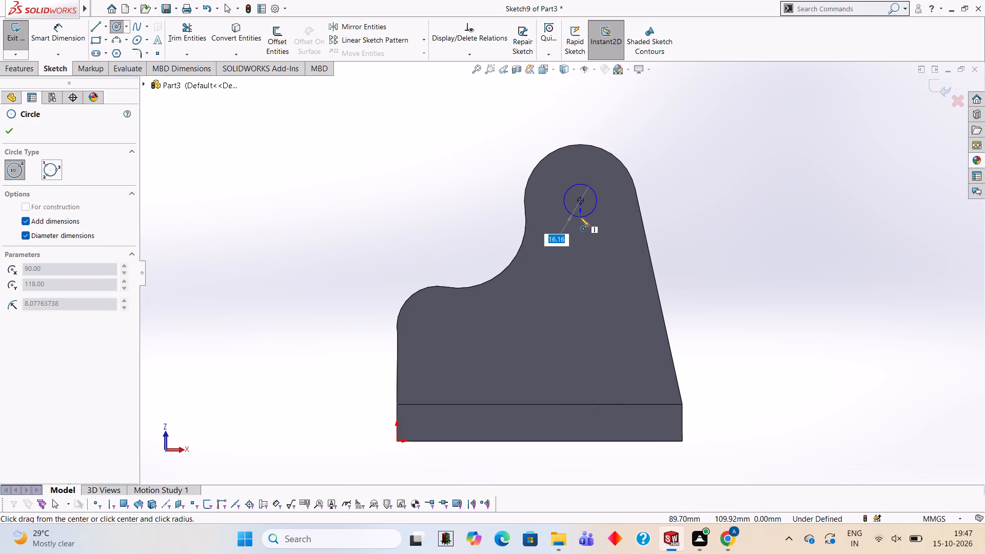
text(55)
key(Return)
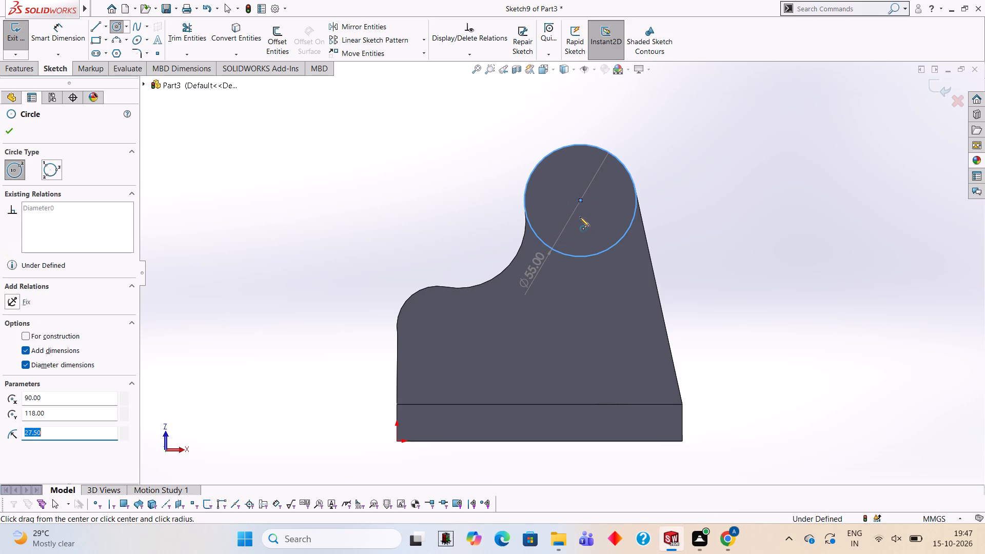
Extrude the underside 55 mm circle 12 mm downward from the web, with the result merged.
click(13, 75)
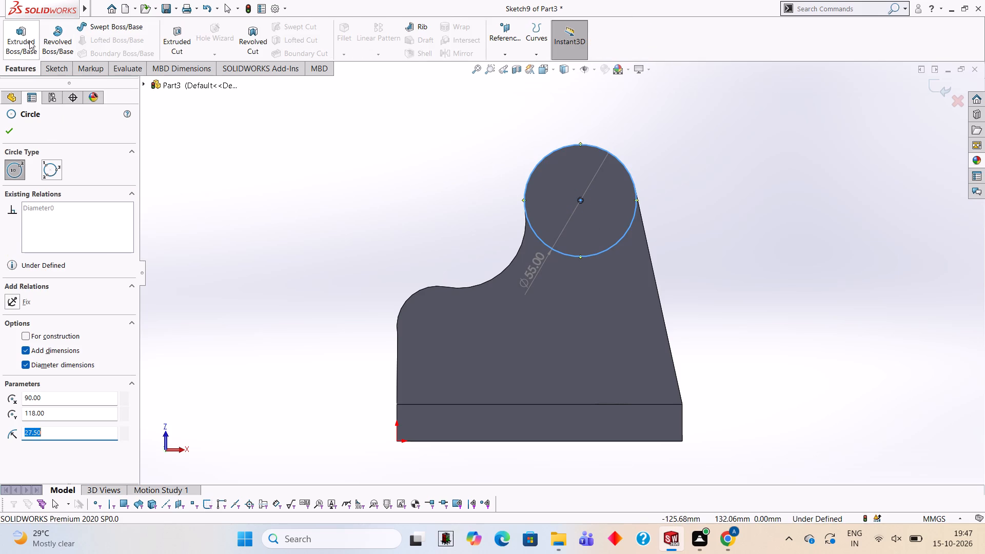
click(23, 39)
middle_drag(270, 179, 346, 313)
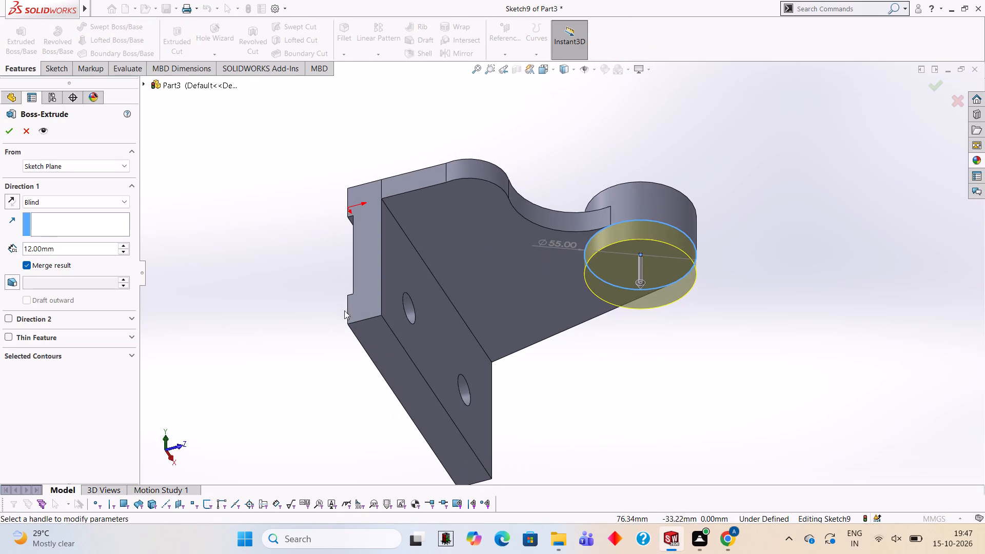
click(8, 137)
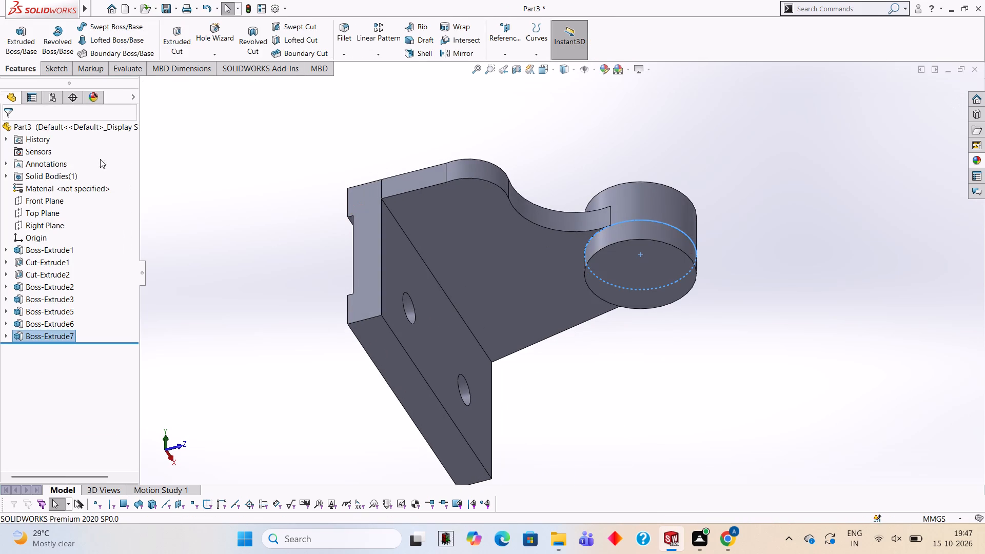
click(132, 161)
click(215, 176)
Examine the thickened large boss and its junction with the web from the front, side and below.
scroll(700, 202, up, 3)
middle_drag(689, 231, 687, 364)
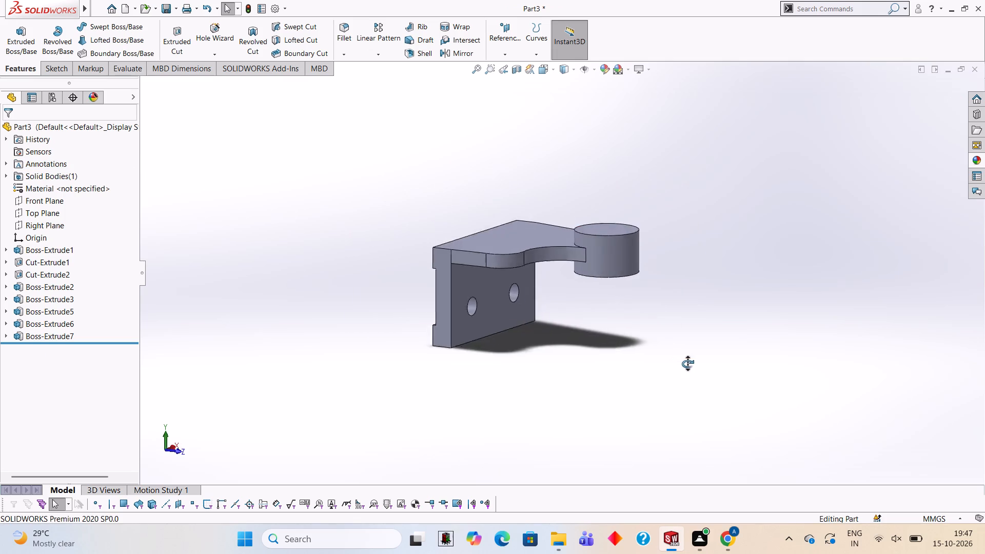
middle_drag(687, 364, 568, 248)
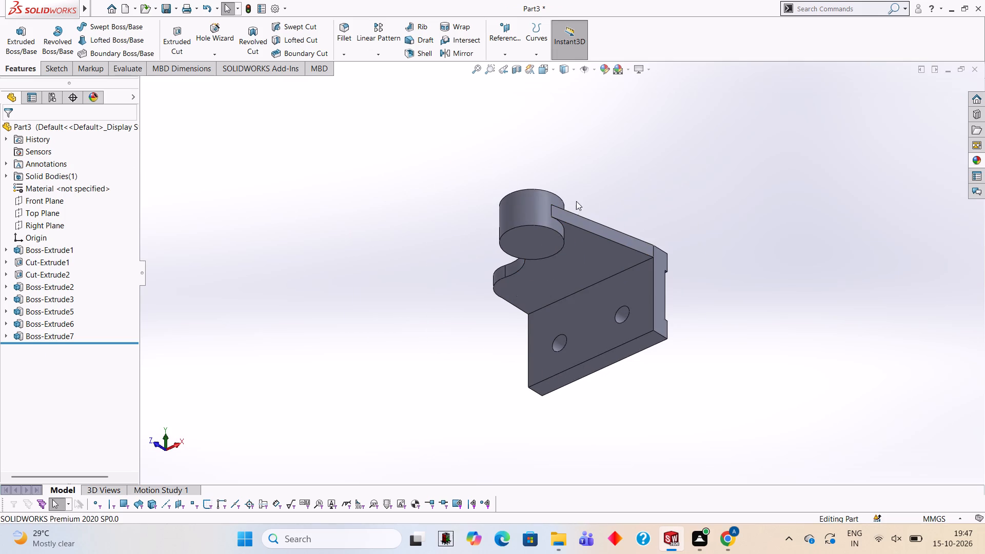
scroll(539, 290, up, 2)
scroll(542, 266, down, 2)
middle_drag(560, 262, 632, 323)
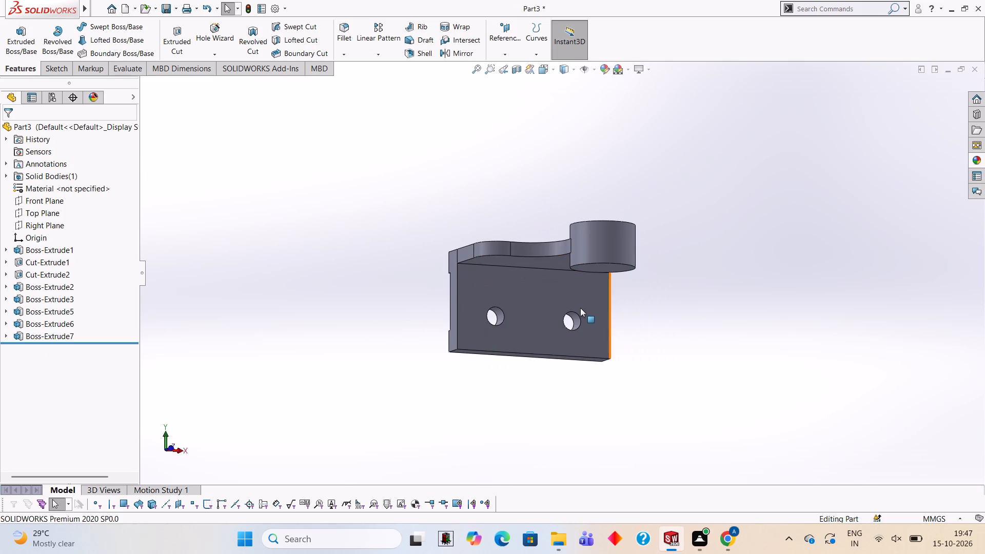
scroll(581, 321, up, 1)
middle_drag(570, 292, 540, 178)
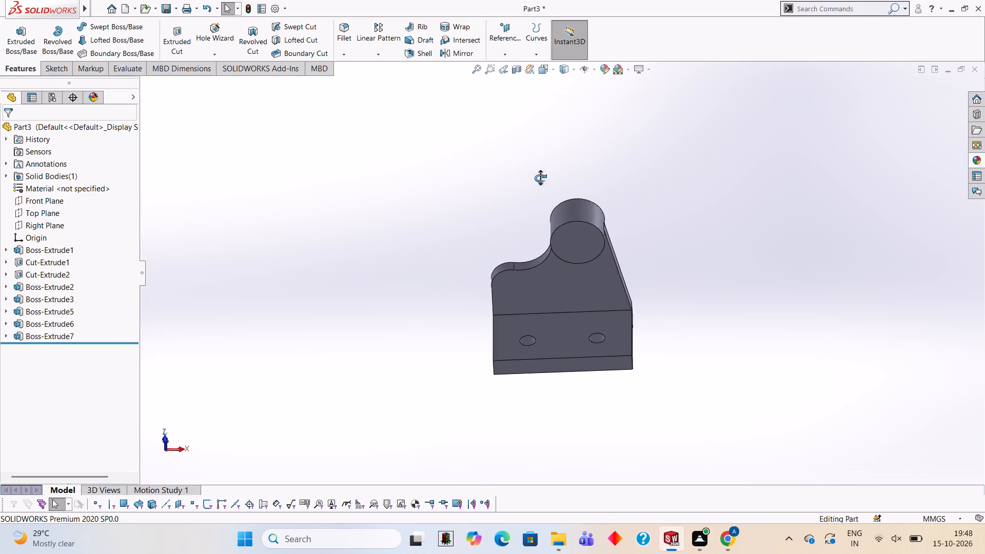
middle_drag(540, 178, 540, 179)
Sketch a 40 mm diameter circle on the web's underside, concentric with the small rounded end.
click(507, 301)
click(553, 270)
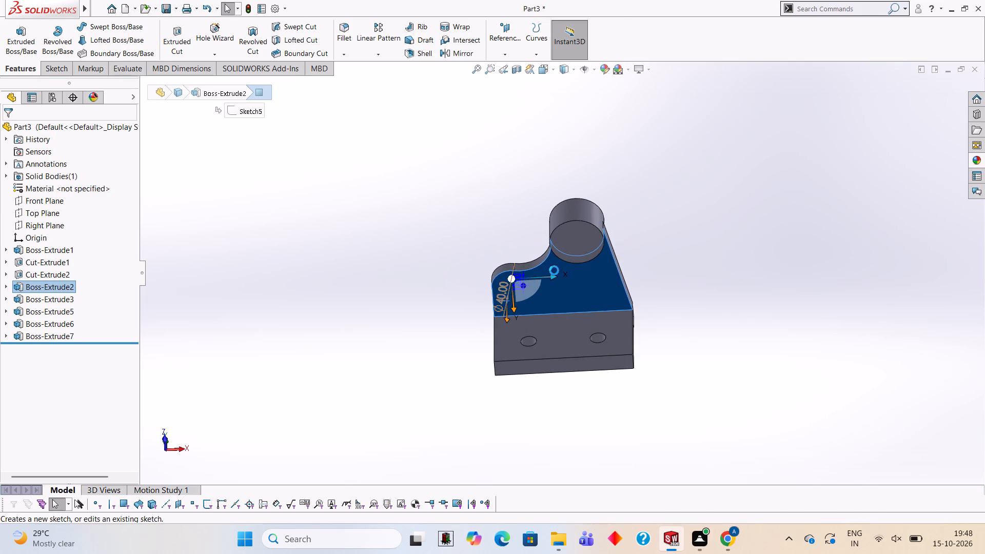
key(ctrl+8)
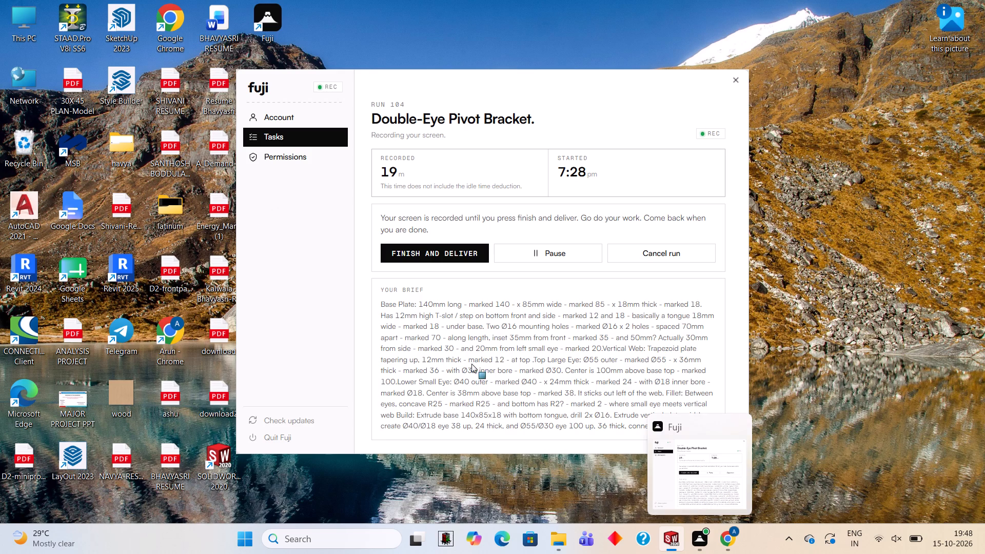
click(116, 21)
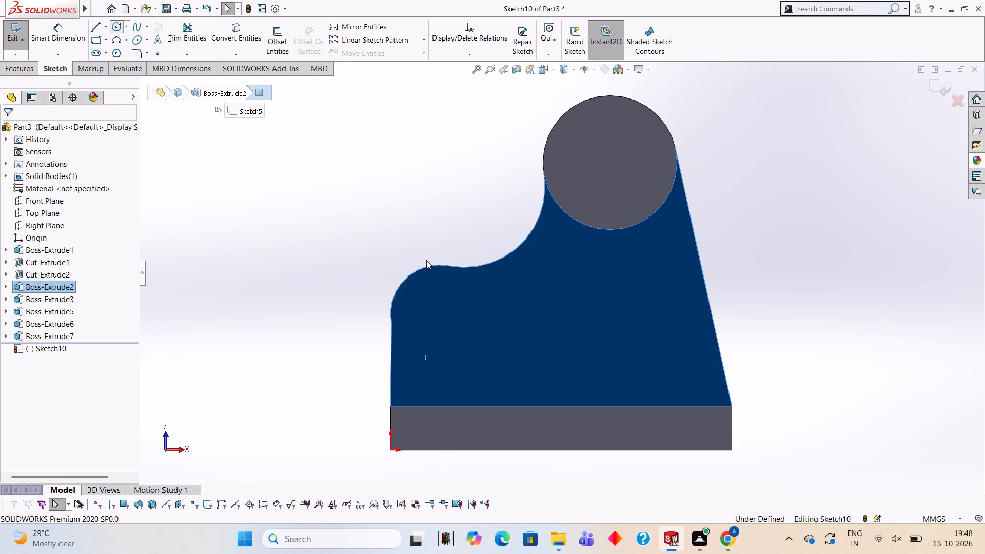
click(439, 315)
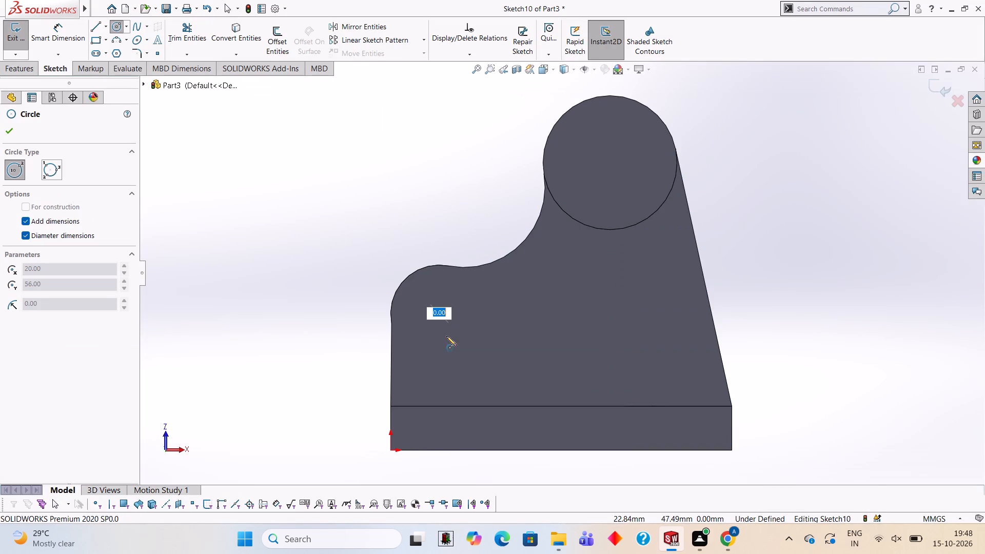
key(Escape)
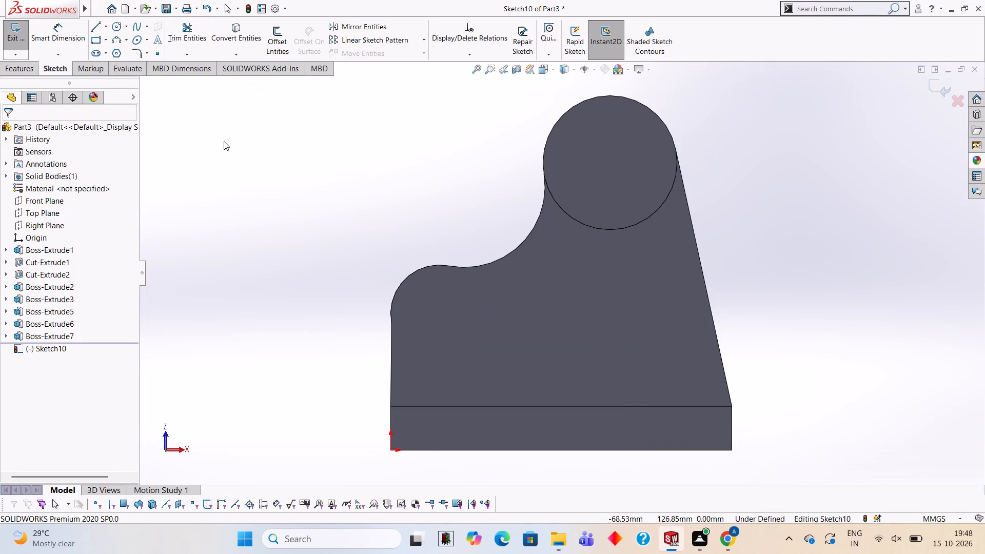
key(Escape)
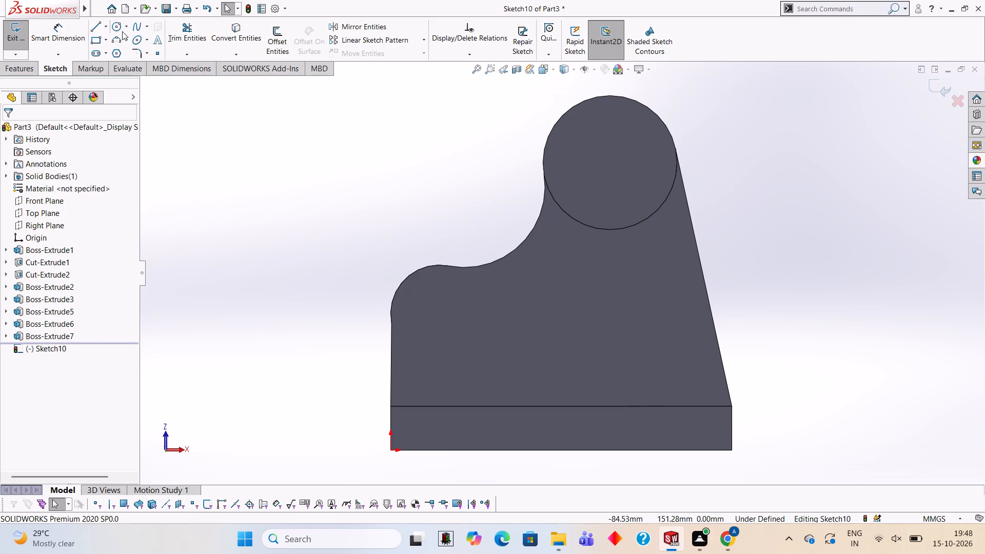
click(121, 31)
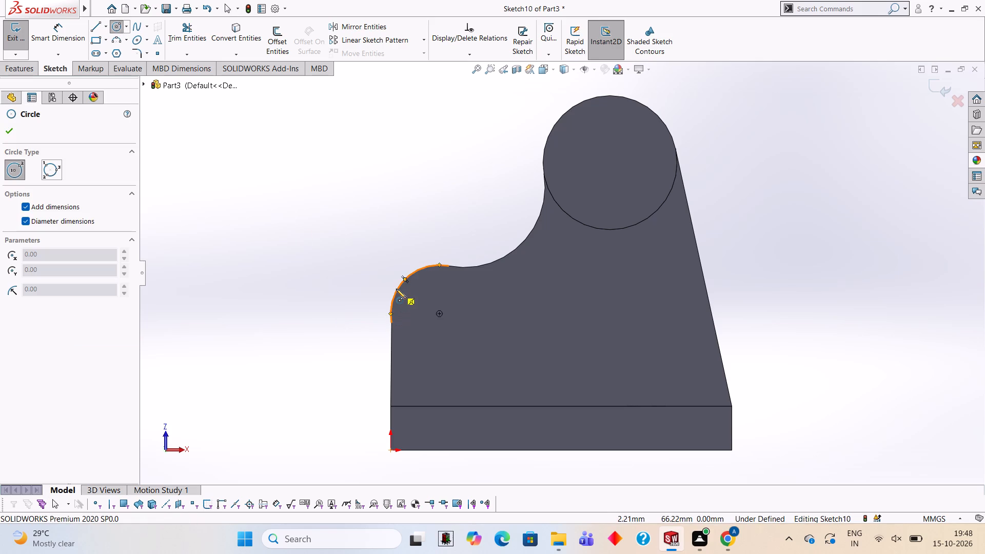
click(439, 312)
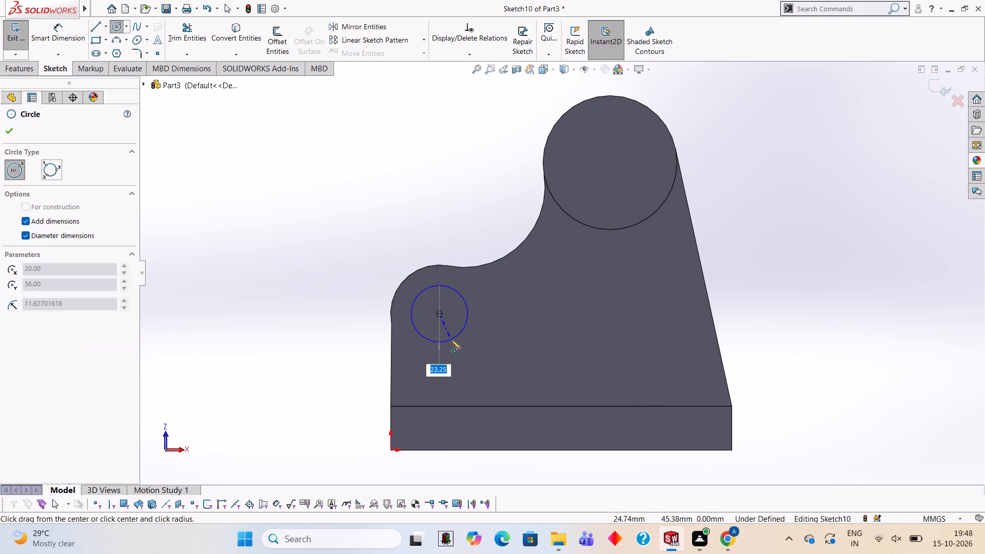
text(40)
key(Return)
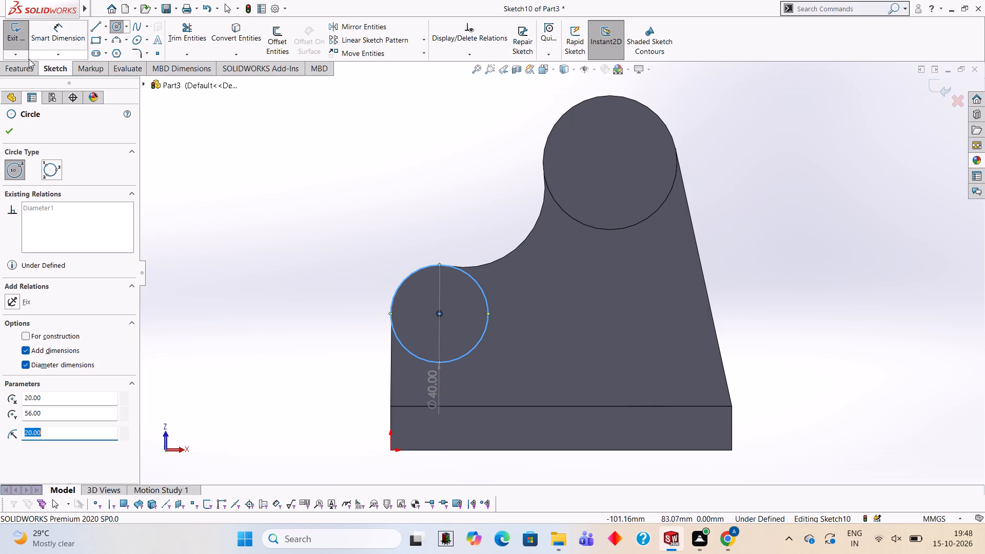
Extrude the underside 40 mm circle 12 mm outward from the web, with the result merged.
click(24, 66)
click(27, 34)
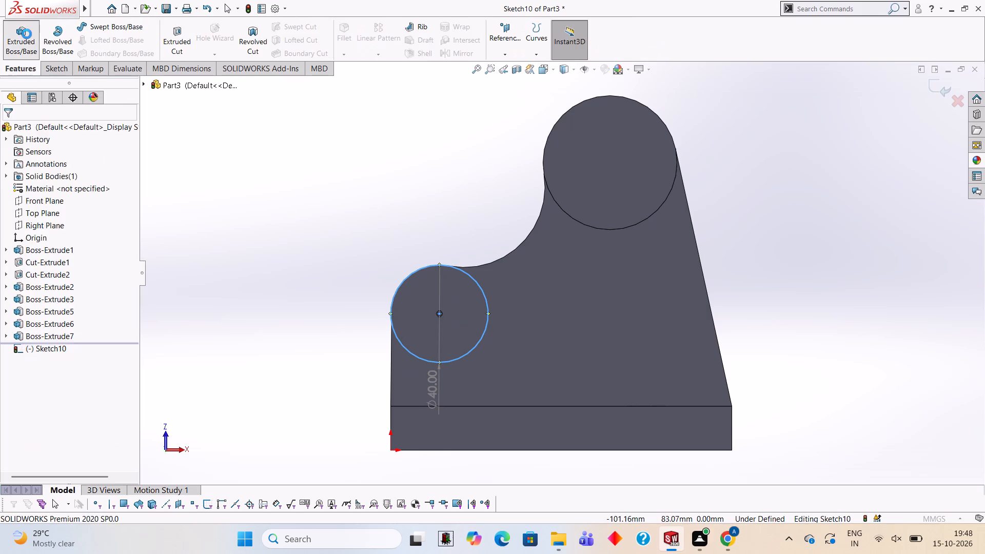
middle_drag(276, 188, 328, 331)
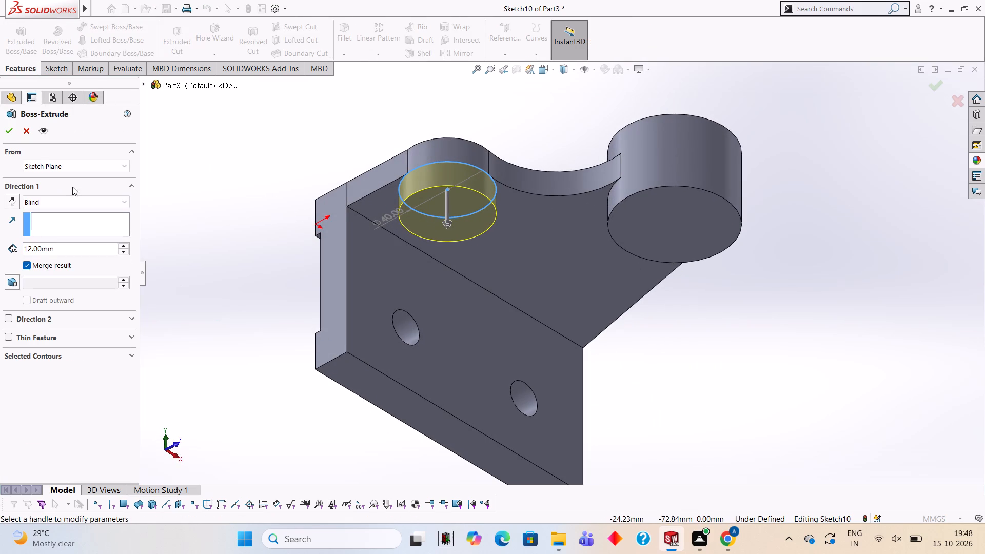
click(7, 129)
click(241, 179)
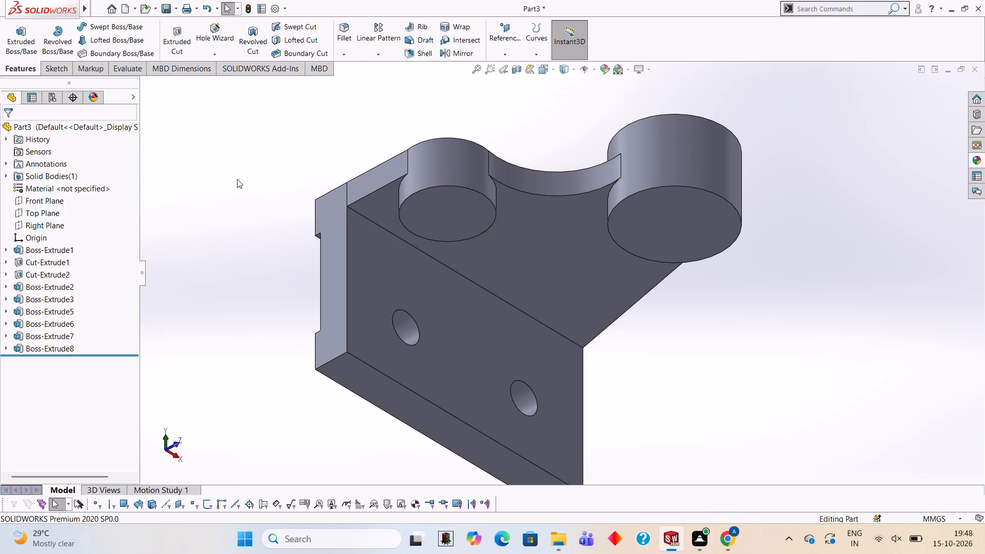
Sketch a 30 mm diameter circle on the large boss's underside face, concentric with the boss.
scroll(354, 245, up, 3)
middle_drag(360, 245, 316, 178)
scroll(570, 313, up, 2)
middle_drag(569, 301, 554, 242)
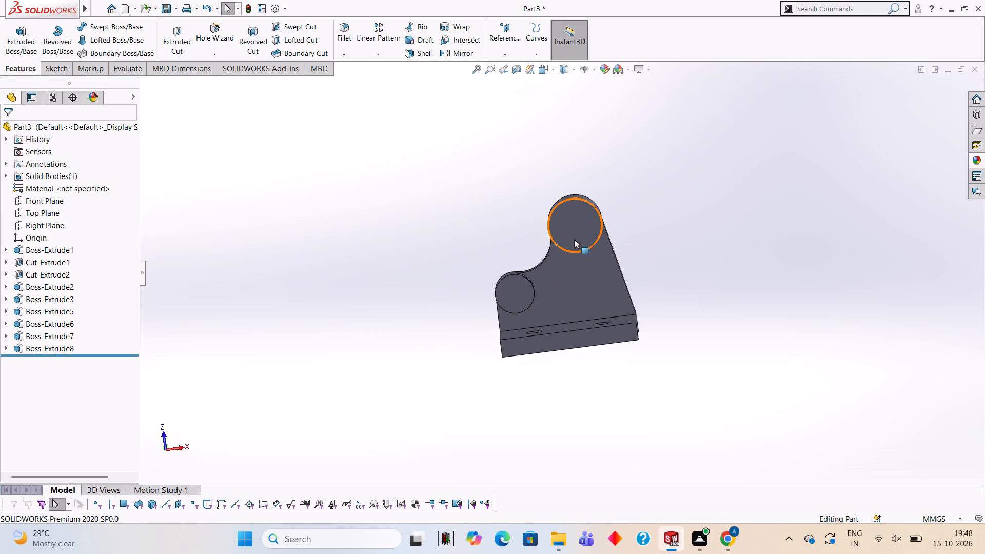
scroll(582, 252, down, 4)
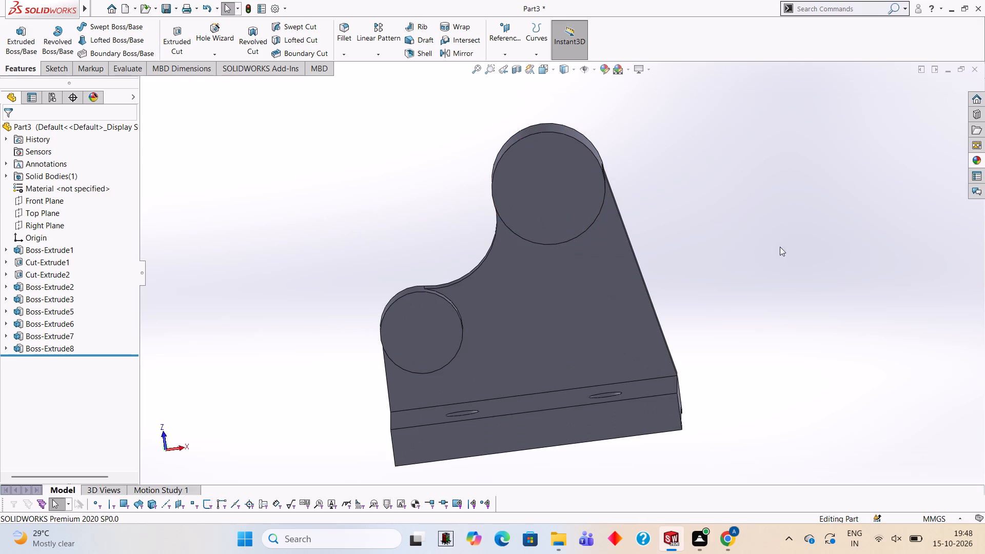
click(565, 176)
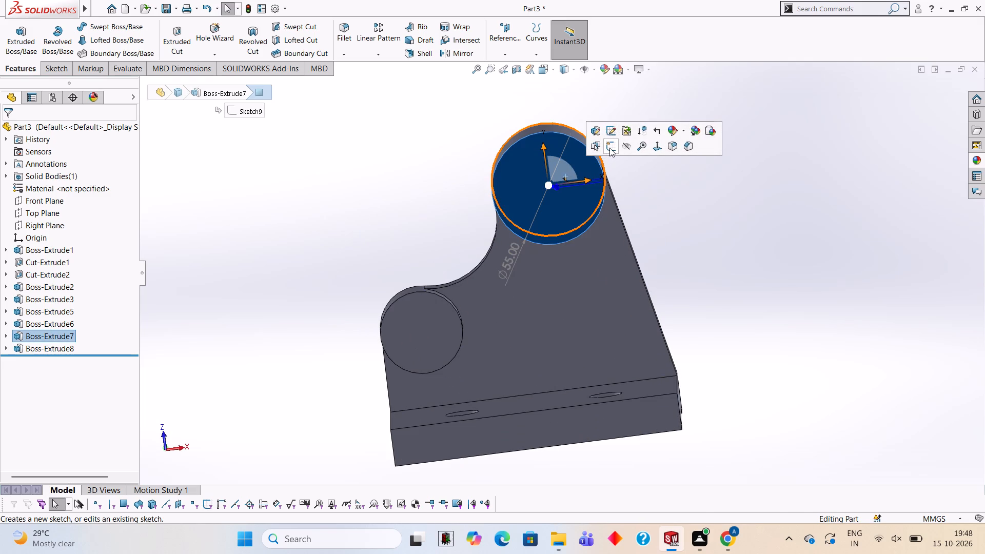
click(609, 148)
key(ctrl+8)
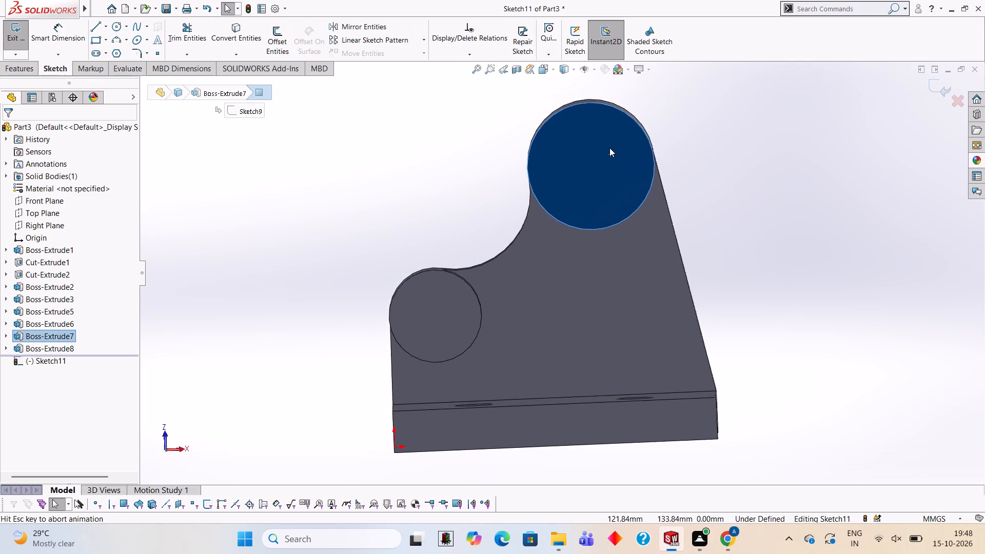
scroll(713, 147, up, 2)
scroll(715, 112, down, 2)
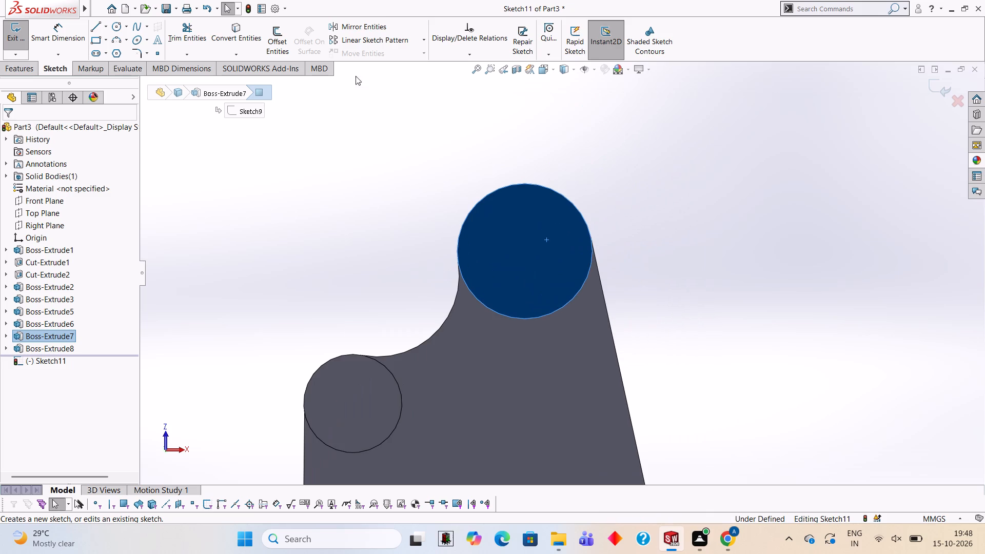
click(120, 23)
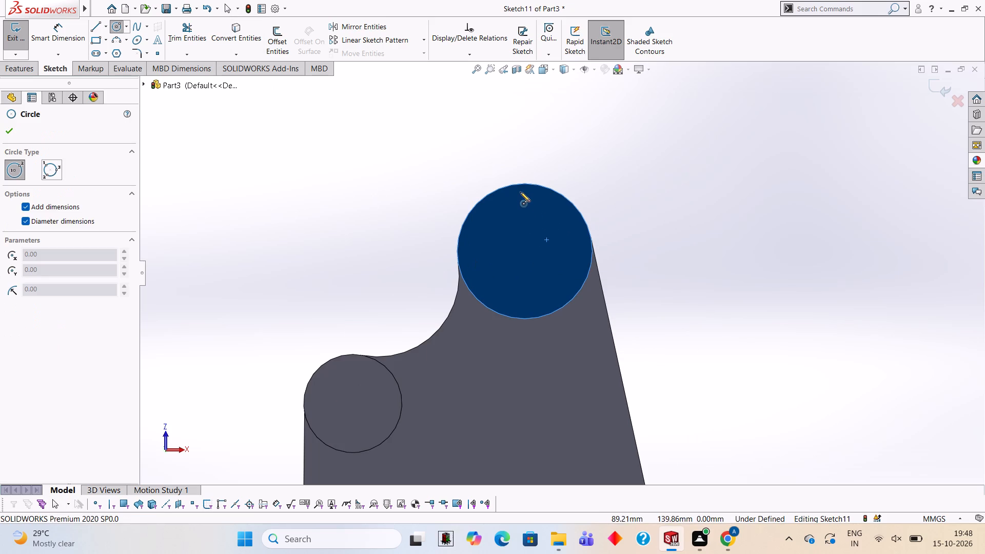
click(525, 252)
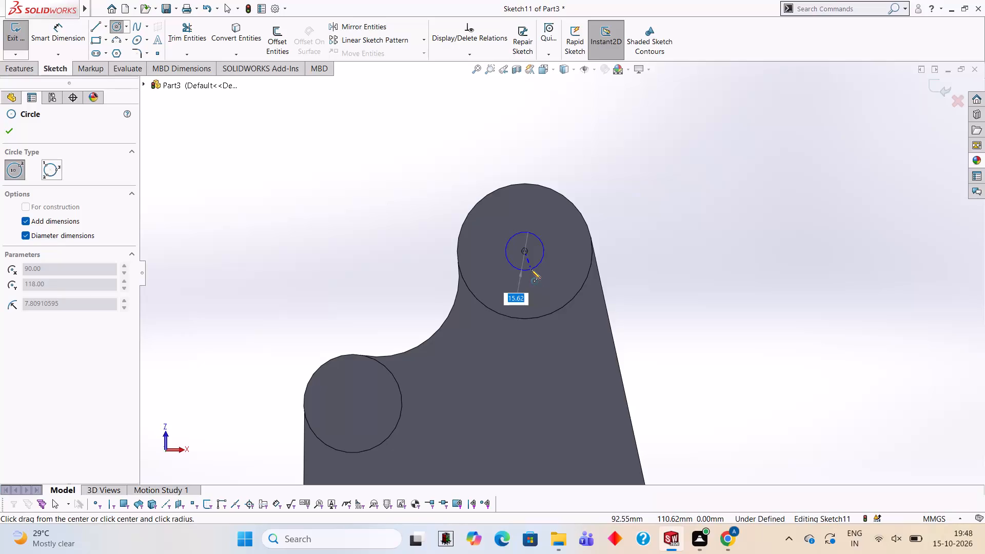
text(30)
key(Return)
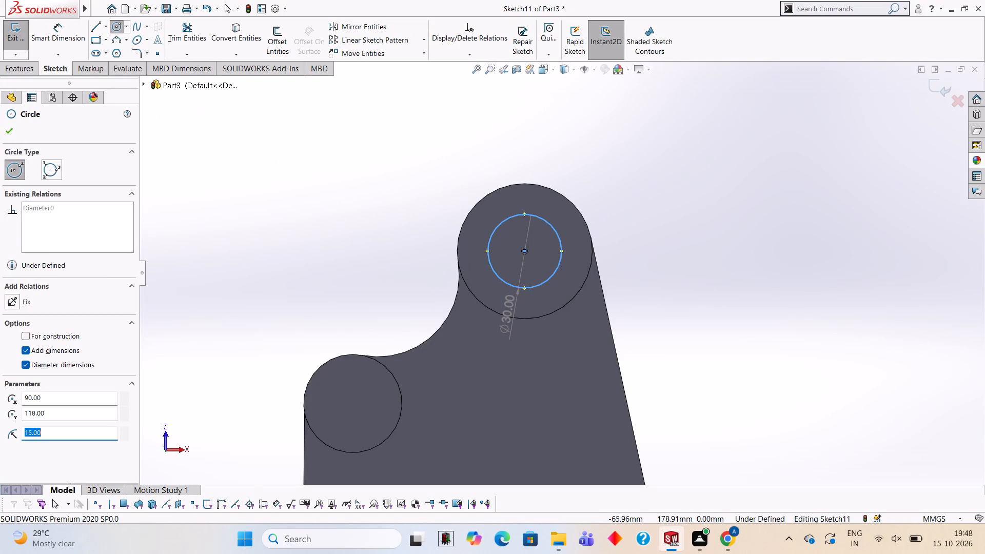
Cut the 30 mm circle through the large boss to a blind depth of 36 mm.
click(16, 70)
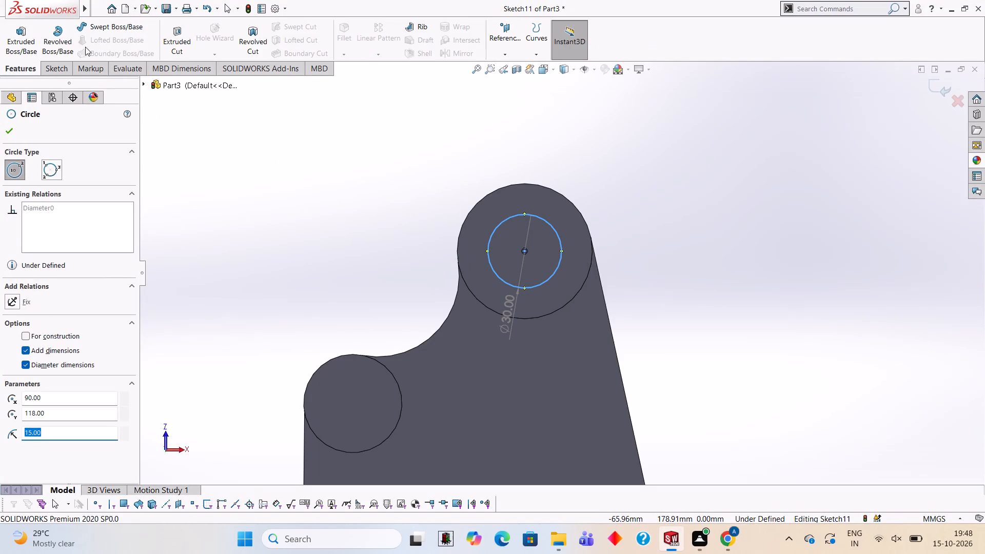
click(186, 39)
middle_drag(225, 176, 263, 246)
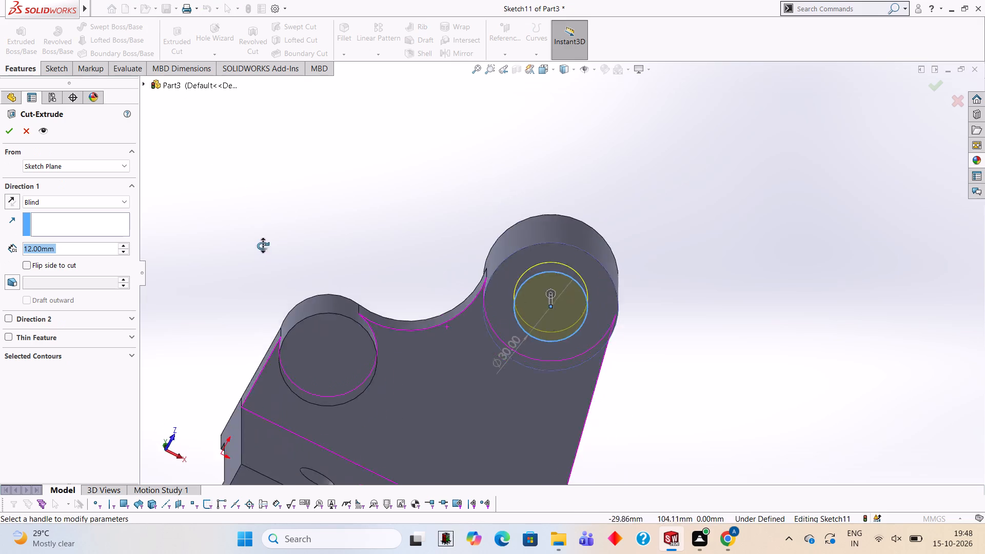
middle_drag(263, 246, 271, 300)
click(92, 254)
key(BackSpace)
key(BackSpace)
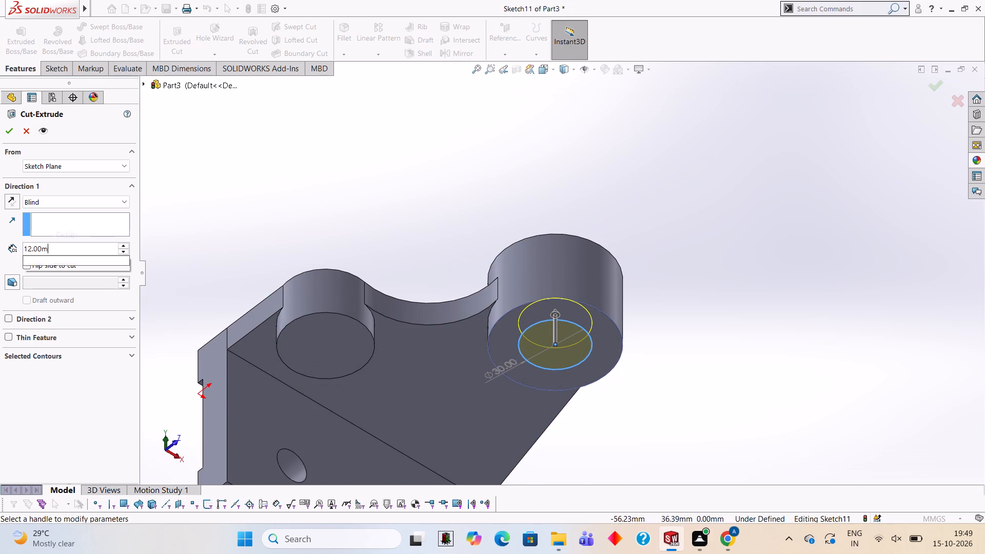
key(BackSpace)
key(BackSpace)
key(BackSpace)
key(BackSpace)
key(BackSpace)
key(BackSpace)
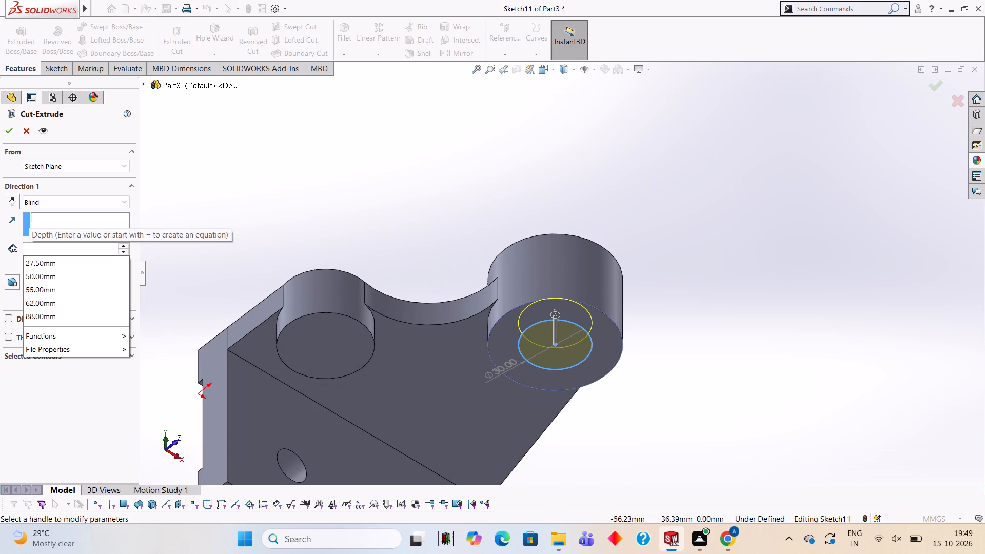
text(36)
key(Return)
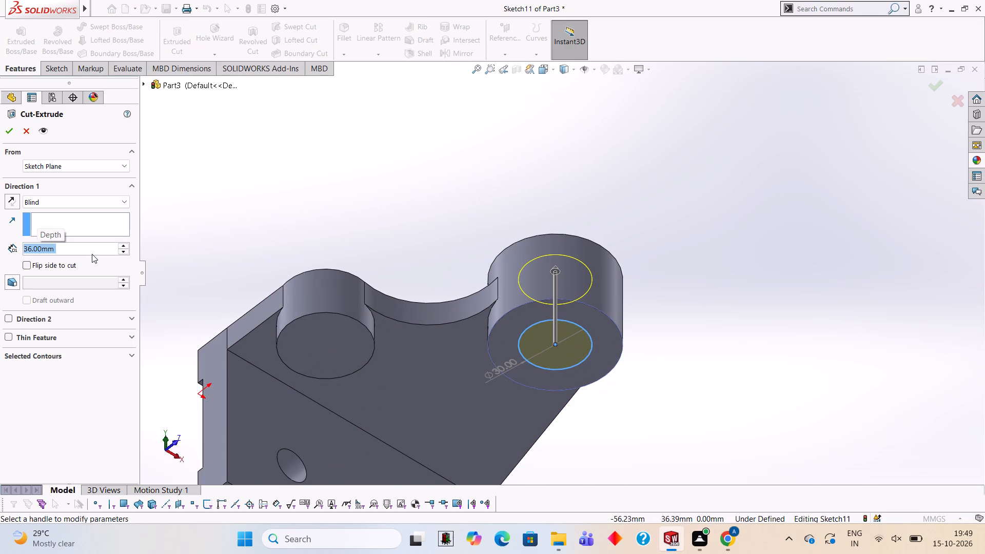
middle_drag(353, 274, 357, 406)
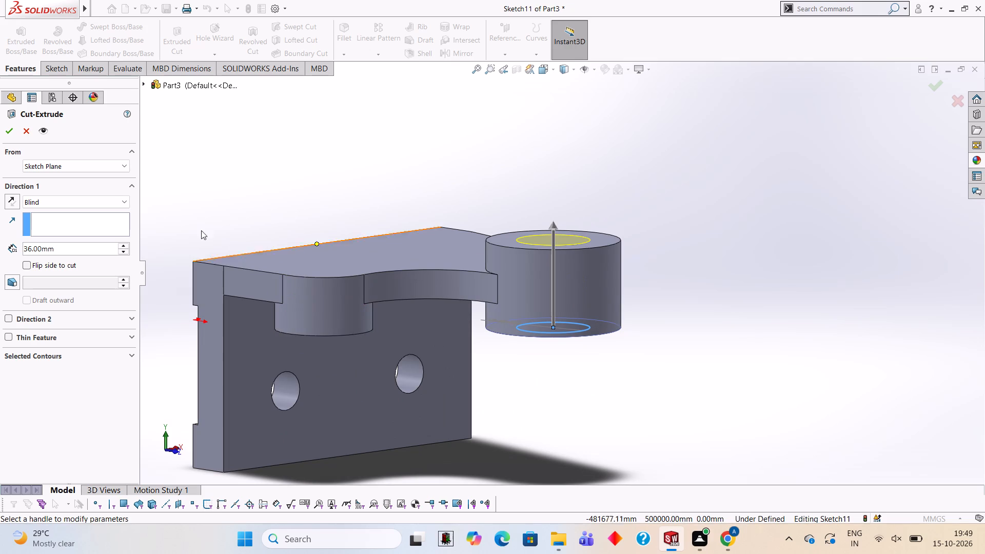
click(12, 135)
click(278, 173)
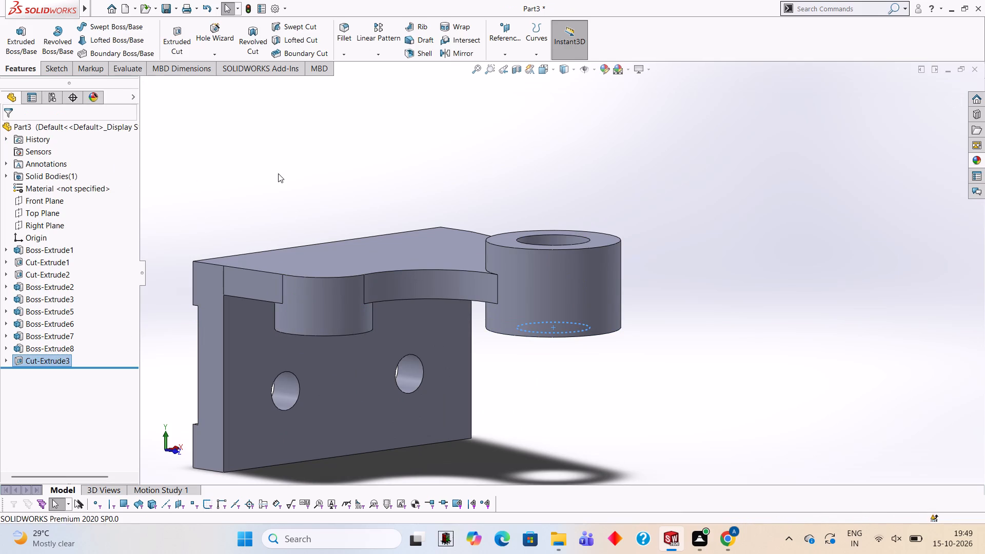
Sketch an 18 mm diameter circle on the small boss's underside face, concentric with the boss.
scroll(480, 209, up, 2)
middle_drag(609, 288, 561, 207)
scroll(518, 272, up, 3)
scroll(540, 292, down, 1)
middle_drag(618, 314, 604, 170)
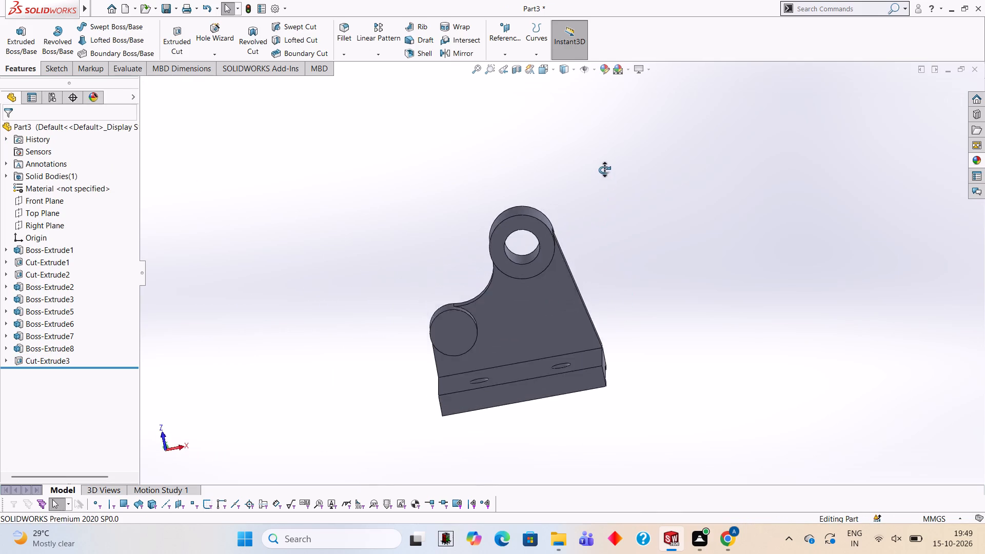
middle_drag(604, 170, 631, 264)
scroll(631, 264, up, 1)
middle_drag(653, 331, 637, 235)
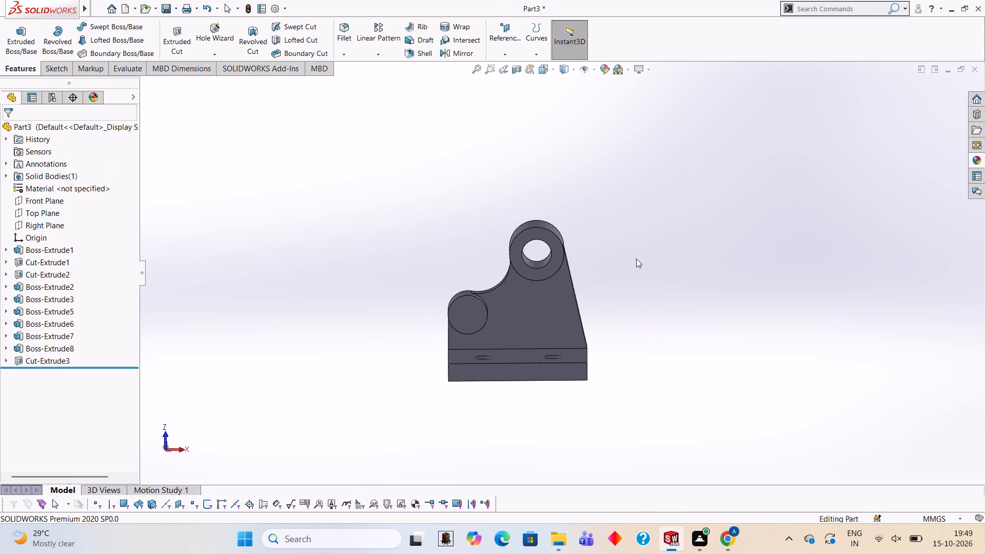
click(466, 306)
click(516, 278)
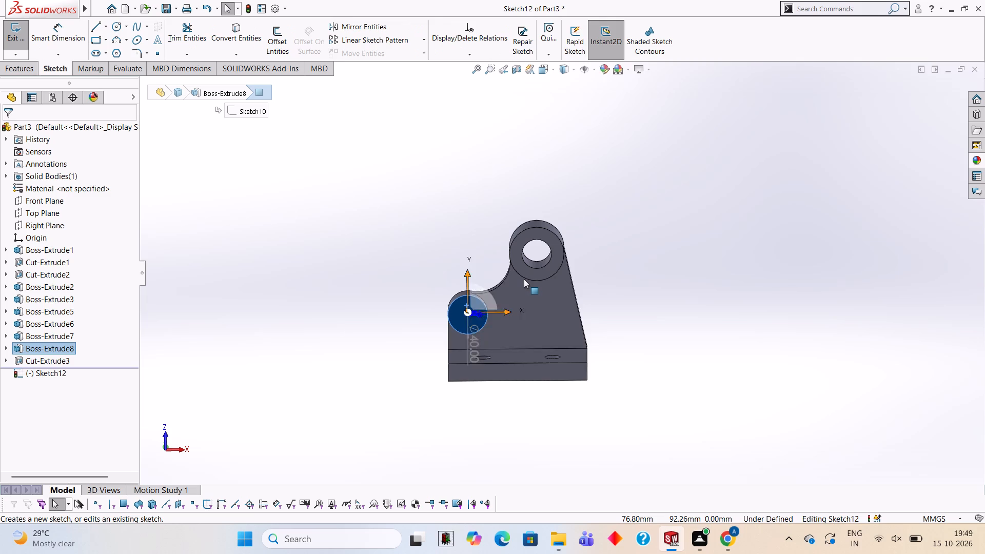
key(ctrl+8)
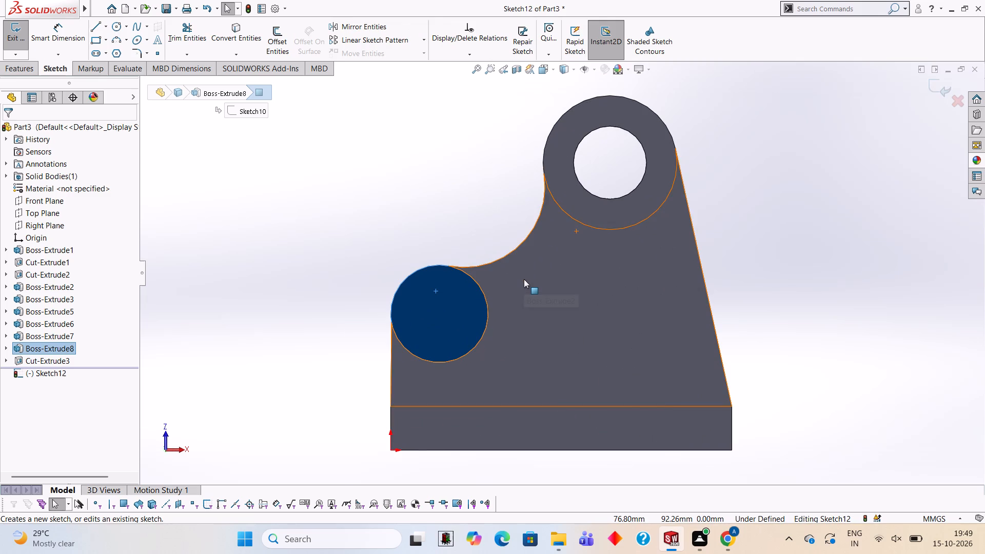
click(364, 141)
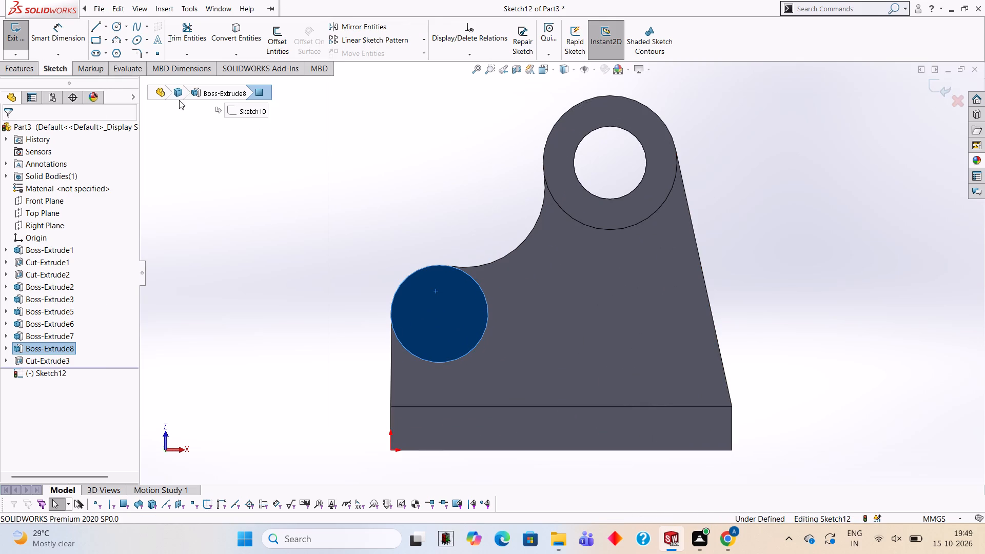
click(114, 30)
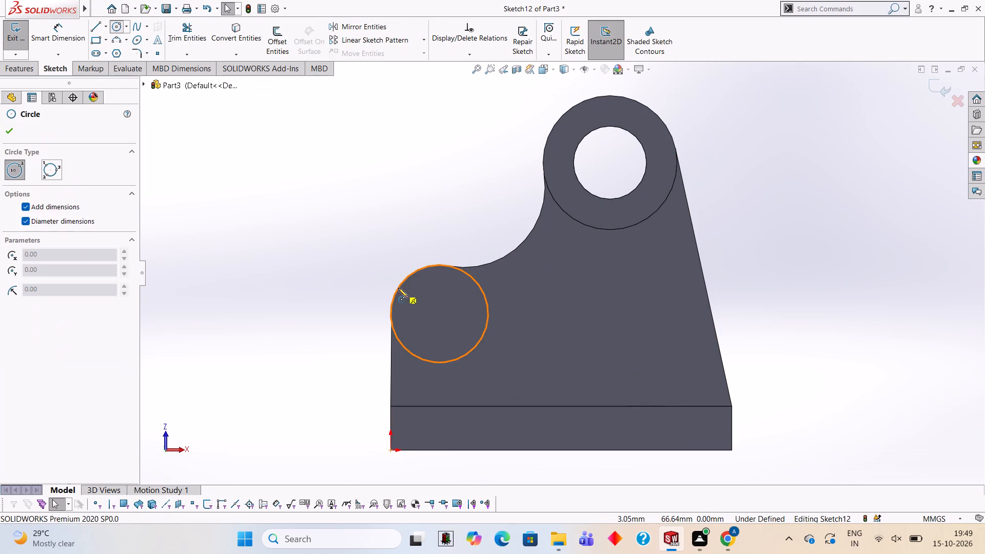
click(440, 313)
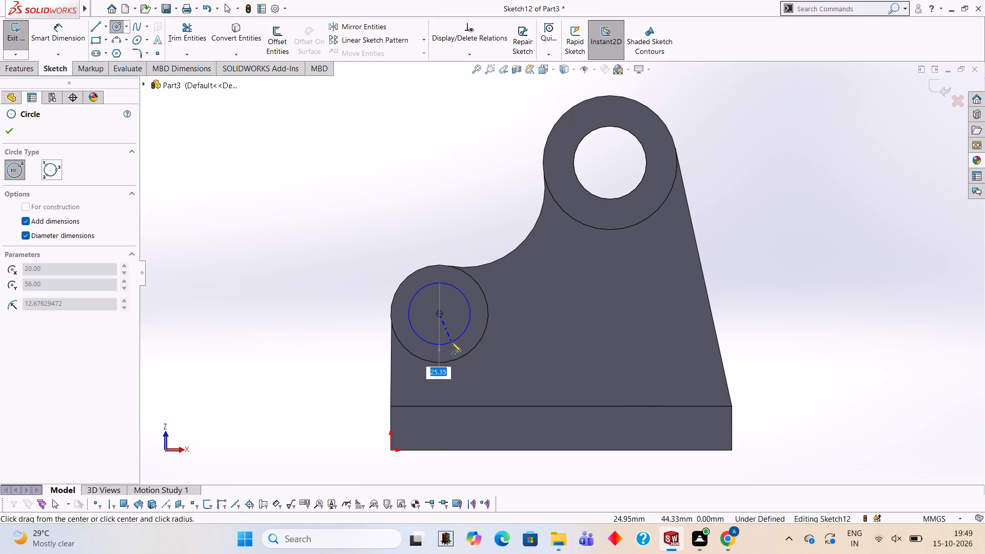
text(18)
key(Return)
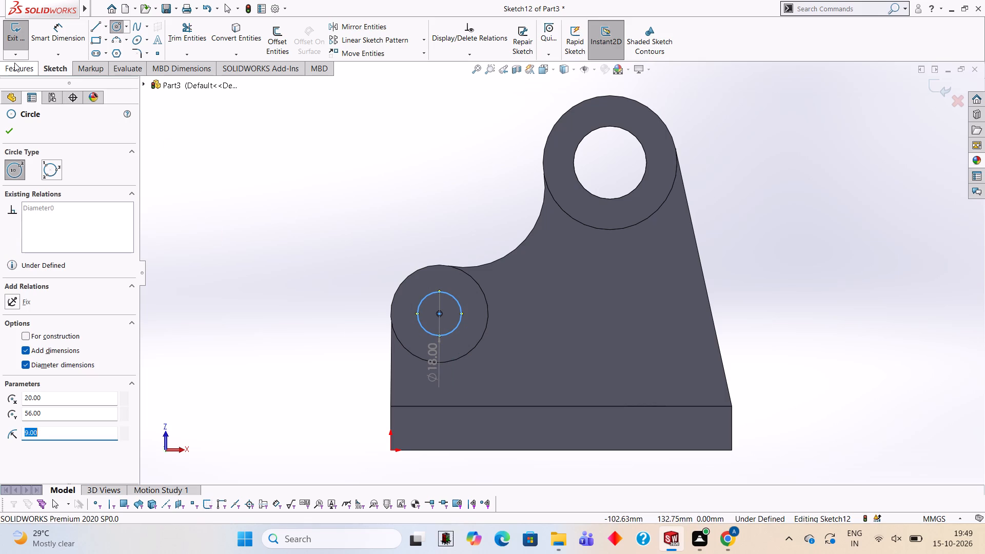
Cut the 18 mm circle through the small boss to a blind depth of 24 mm.
click(21, 70)
click(175, 41)
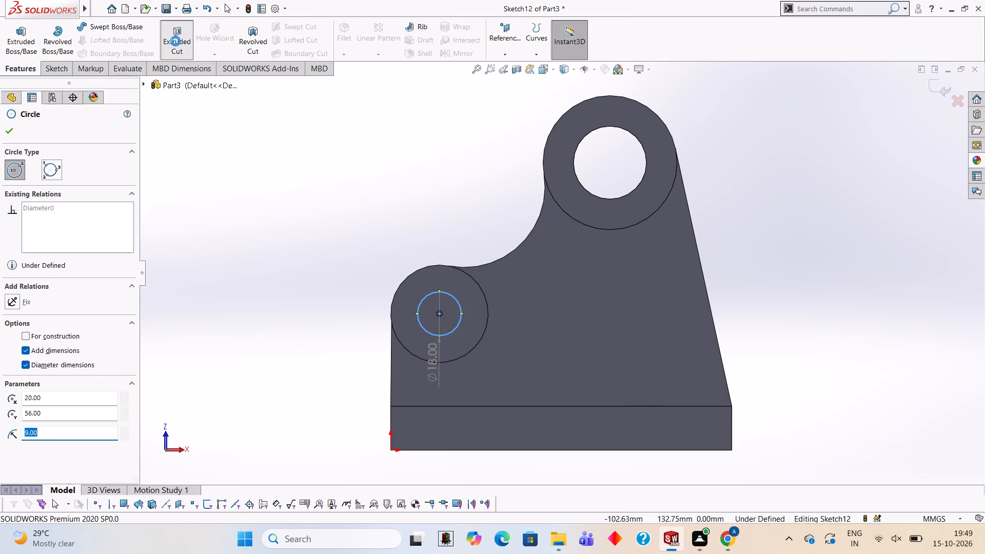
middle_drag(292, 168, 350, 367)
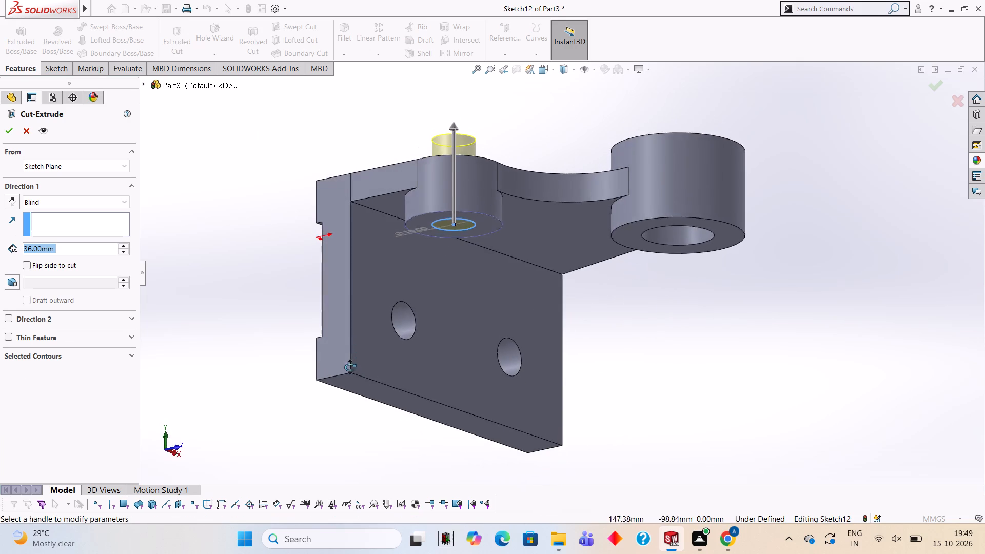
middle_drag(350, 367, 351, 381)
click(73, 250)
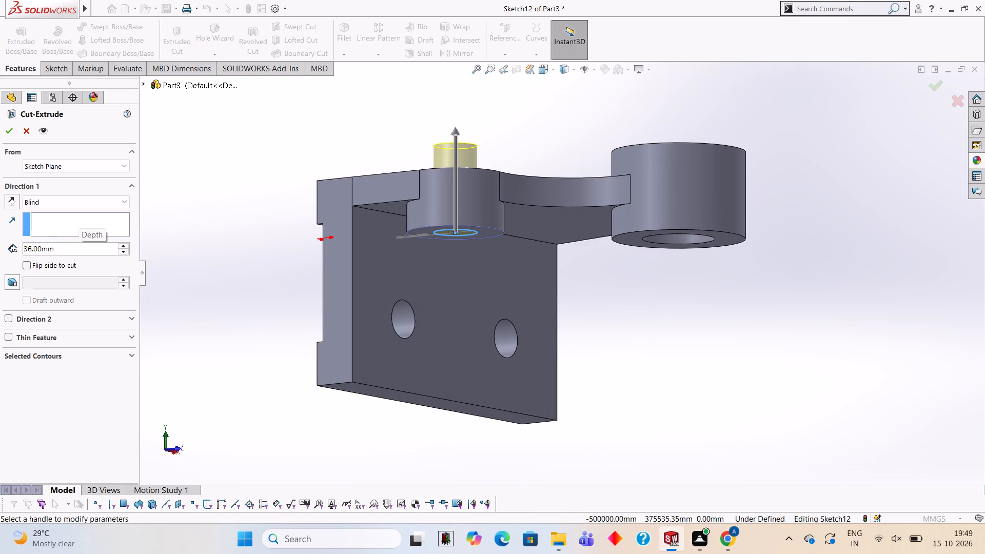
key(BackSpace)
key(BackSpace)
key(BackSpace)
key(BackSpace)
key(BackSpace)
key(BackSpace)
key(BackSpace)
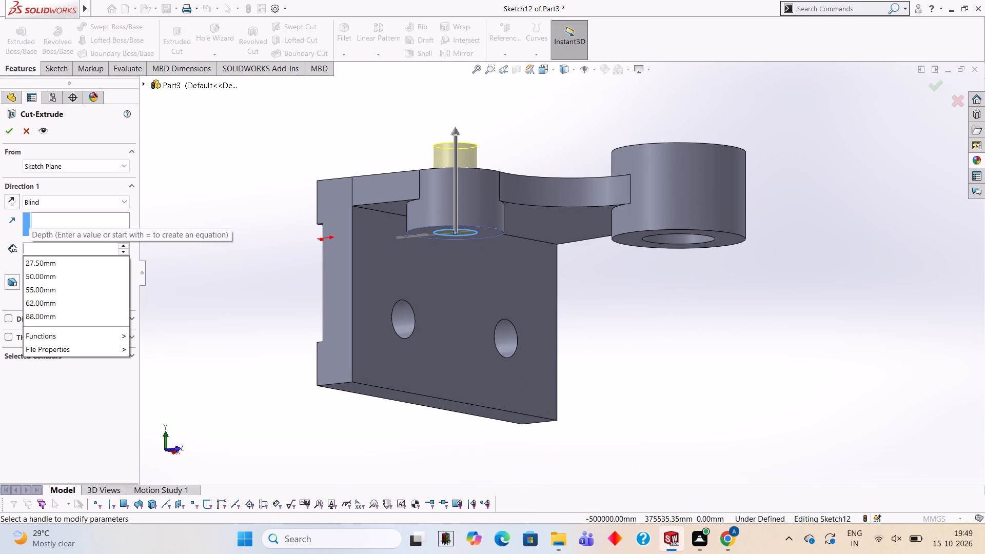
text(24)
key(Return)
middle_drag(296, 206, 304, 254)
click(8, 126)
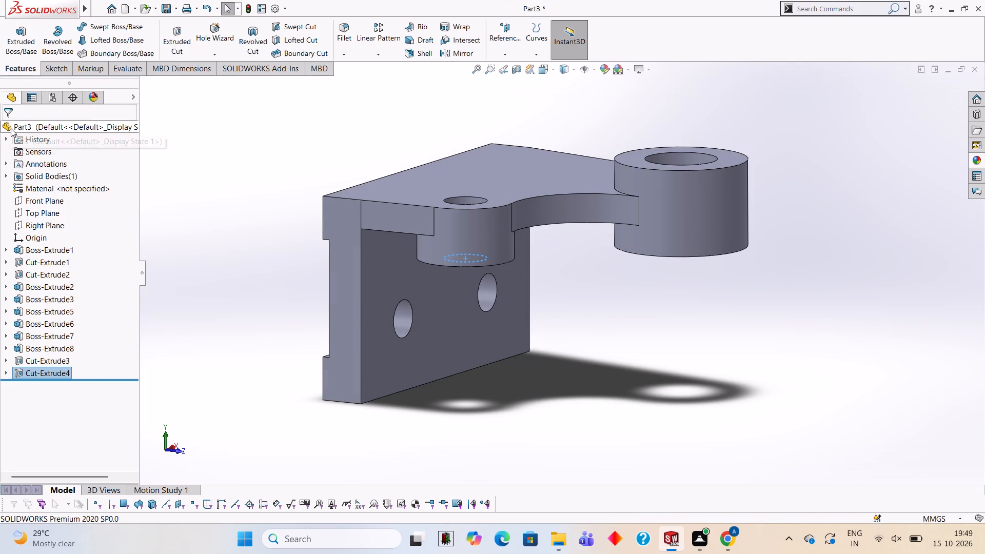
Examine the finished bracket from the back, front and underside, checking the base, web and both bored bosses.
click(234, 186)
scroll(316, 219, up, 3)
middle_drag(552, 295, 647, 259)
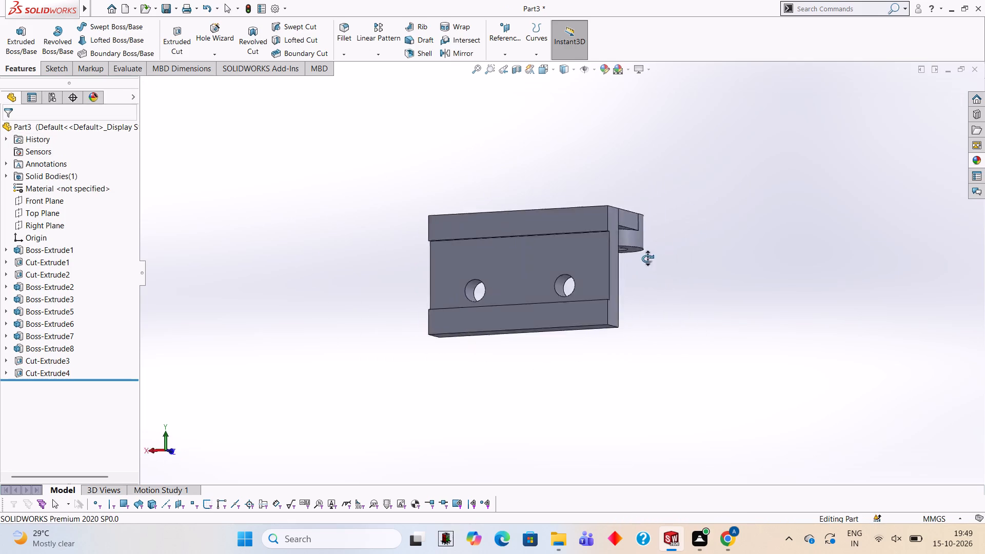
middle_drag(647, 259, 553, 310)
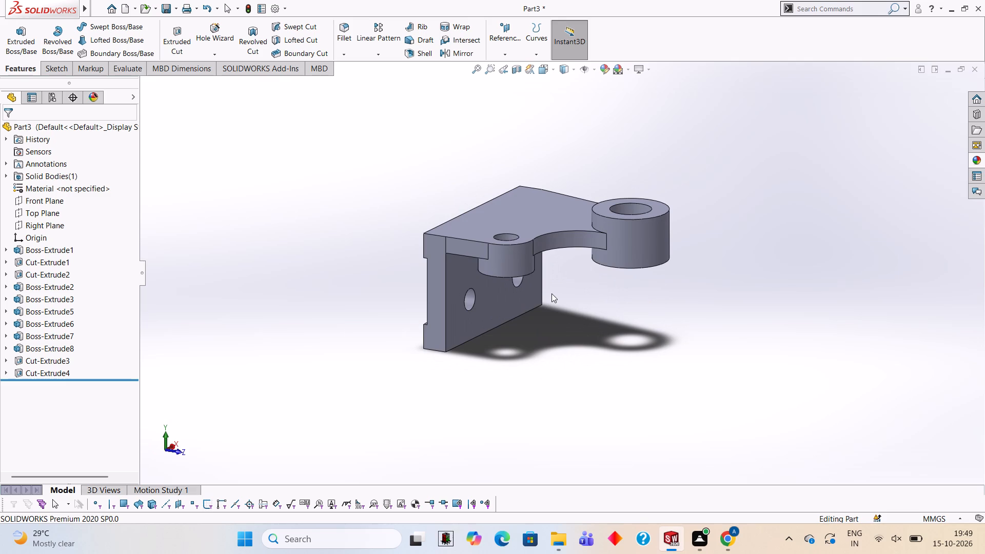
scroll(614, 344, up, 2)
middle_drag(609, 316, 523, 222)
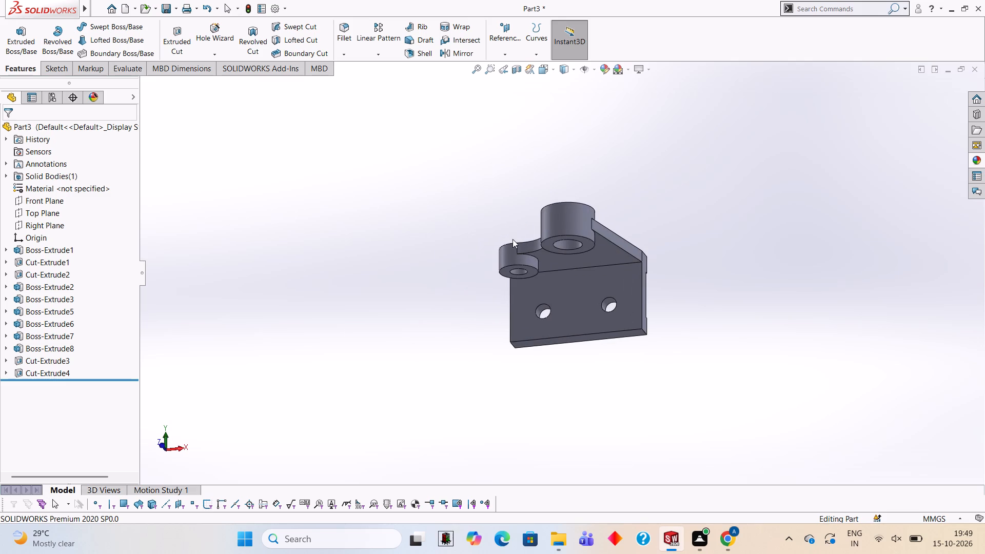
scroll(521, 357, up, 2)
middle_drag(632, 358, 478, 437)
scroll(489, 432, down, 1)
scroll(567, 288, up, 2)
middle_drag(596, 300, 742, 208)
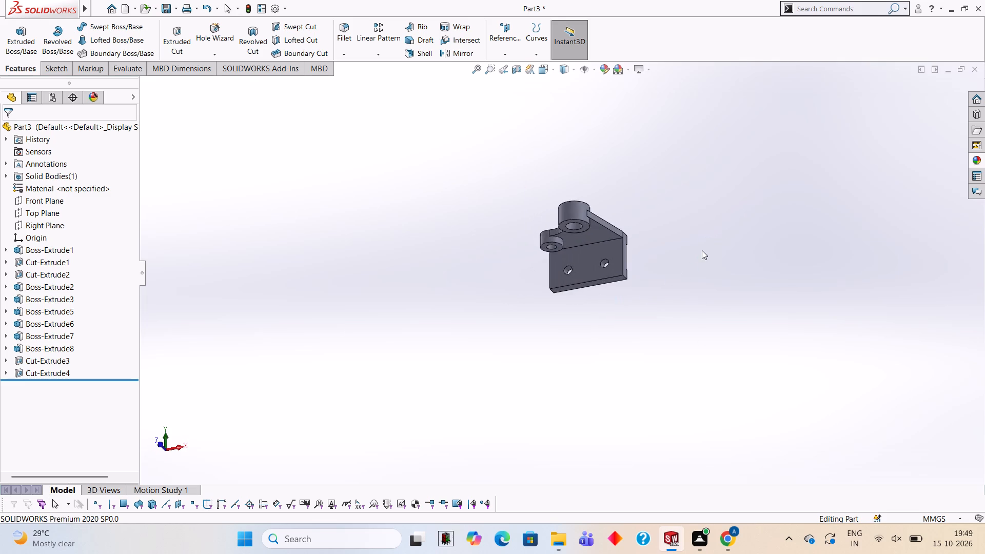
scroll(702, 250, up, 3)
middle_drag(640, 272, 688, 285)
scroll(651, 274, up, 3)
scroll(570, 254, down, 3)
scroll(566, 319, down, 2)
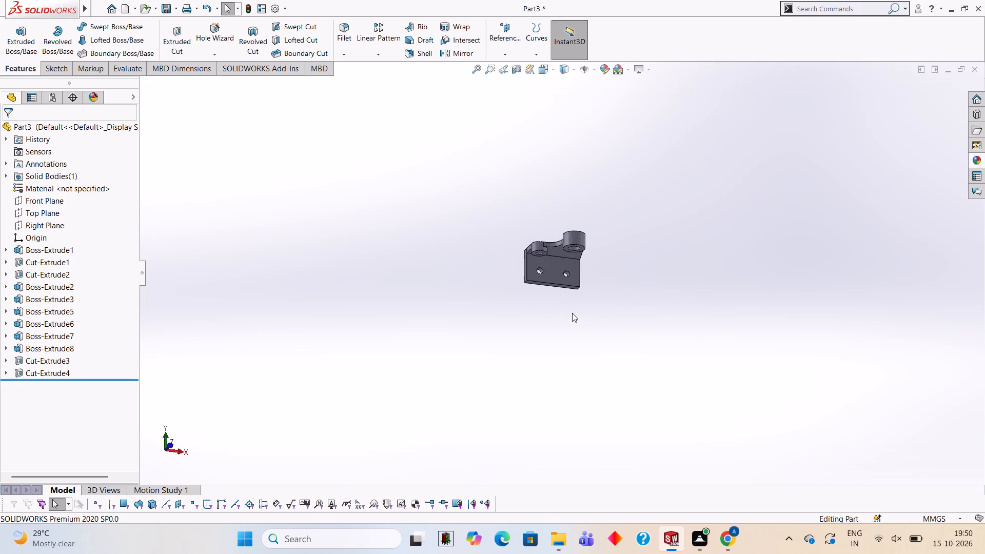
scroll(572, 313, down, 2)
scroll(560, 244, down, 1)
middle_drag(560, 244, 546, 138)
scroll(531, 152, up, 4)
scroll(536, 213, down, 5)
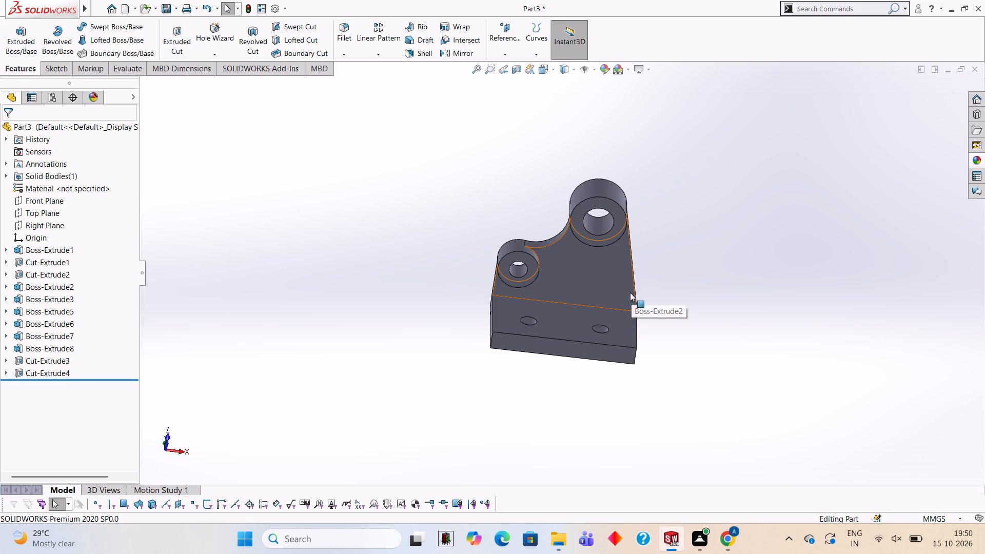
scroll(621, 292, up, 2)
scroll(628, 275, down, 4)
scroll(452, 265, down, 4)
scroll(531, 279, up, 1)
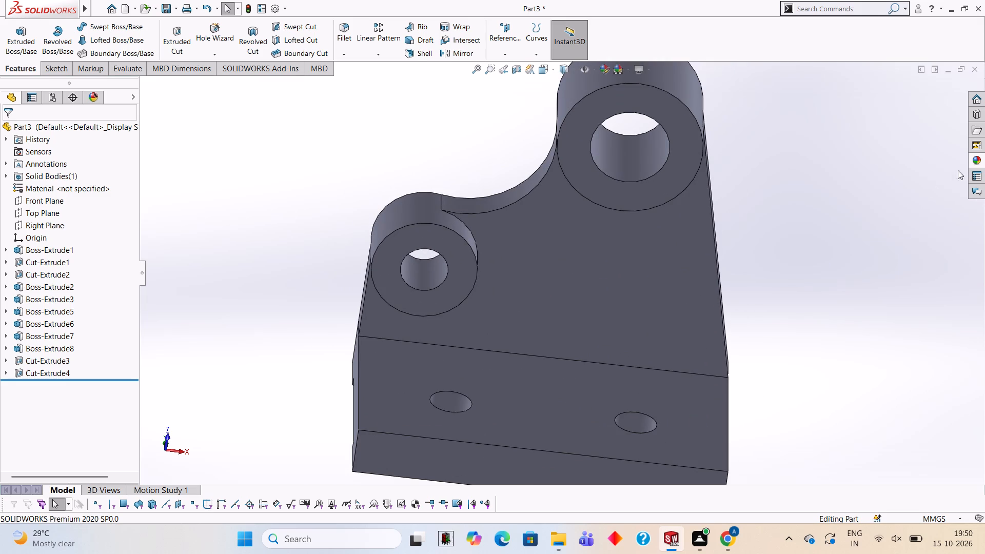
Apply the solid Yellow appearance to the whole part.
click(978, 164)
drag(872, 264, 573, 283)
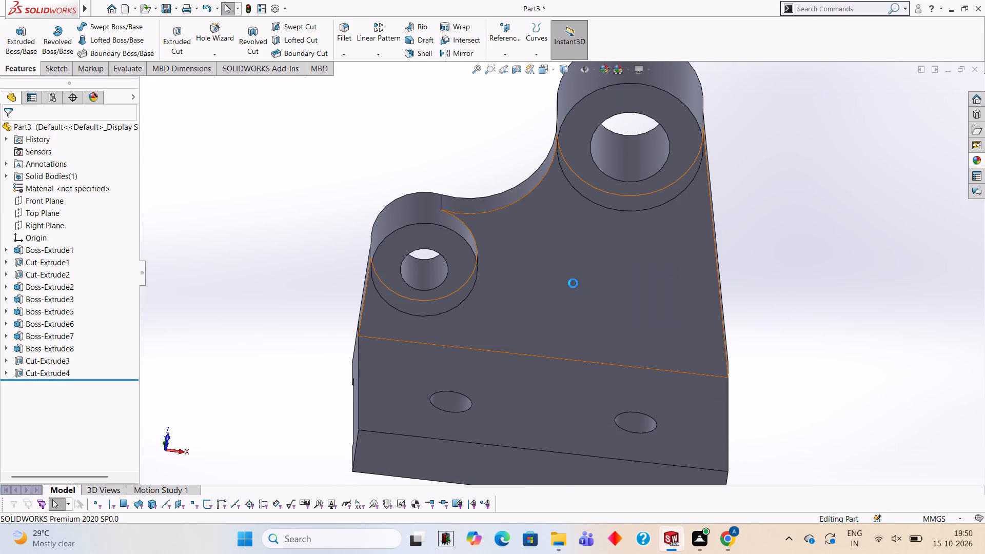
click(595, 287)
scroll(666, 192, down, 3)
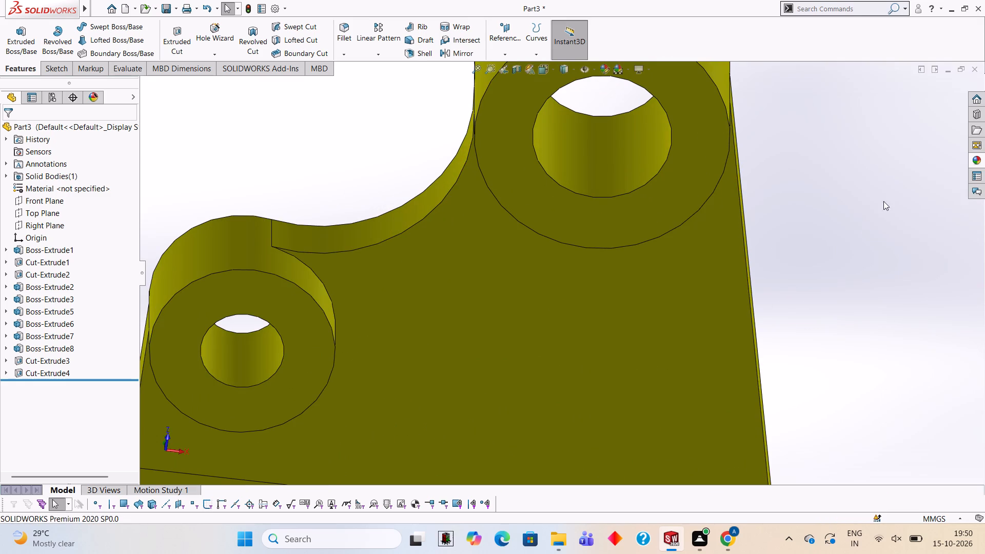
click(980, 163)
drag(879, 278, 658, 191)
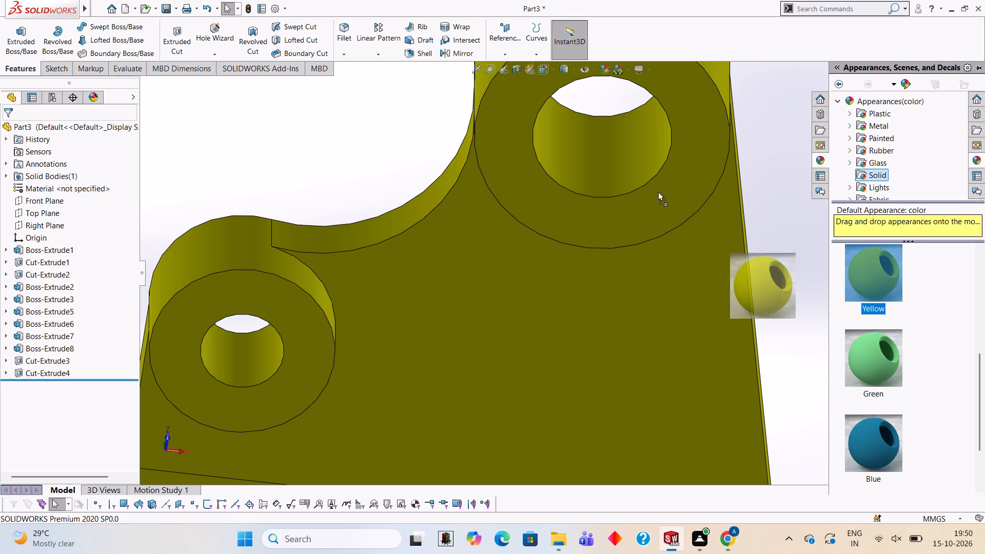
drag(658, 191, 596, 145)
Apply the solid Pink appearance to the inner face of the large boss's bore.
click(978, 159)
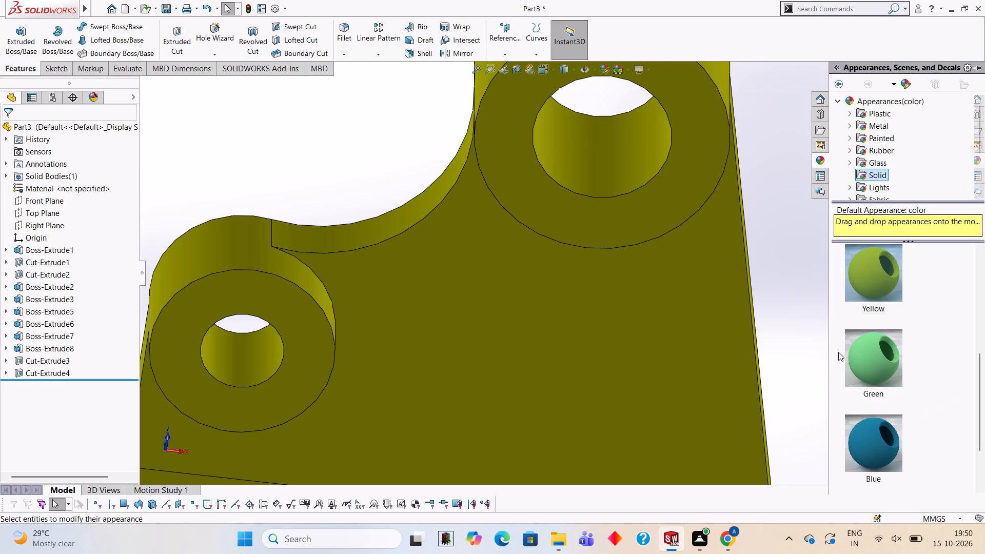
scroll(871, 392, down, 2)
drag(872, 433, 590, 137)
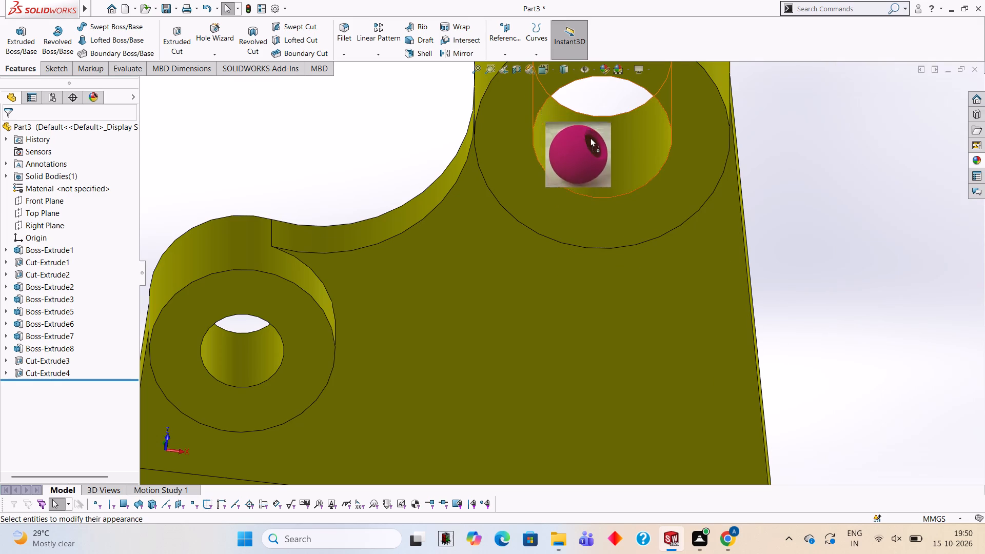
drag(590, 137, 598, 143)
click(598, 143)
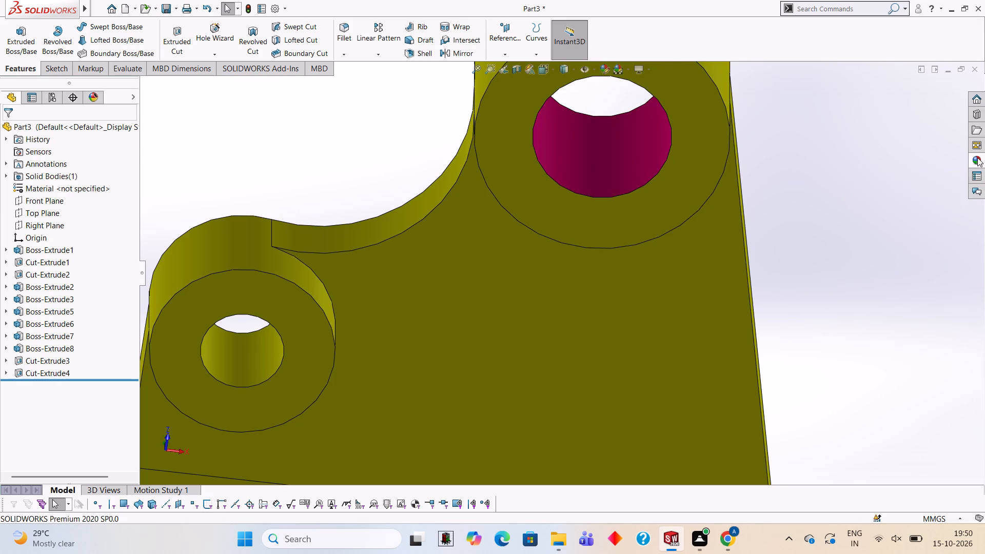
Apply the solid Pink appearance to the inner face of the small boss's bore.
click(977, 157)
drag(870, 432, 243, 327)
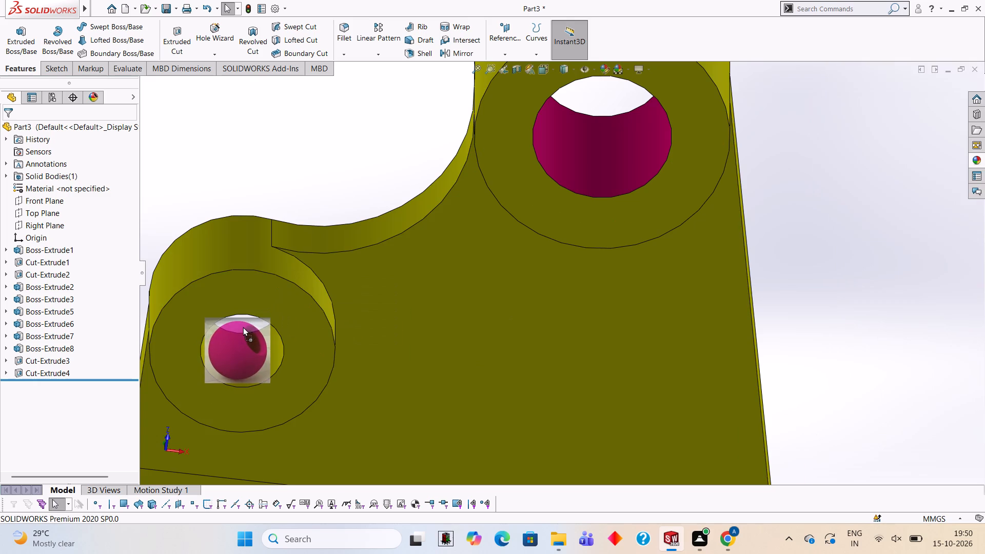
drag(243, 327, 248, 347)
click(248, 347)
Apply the solid Green appearance to the large boss's ring-shaped underside face.
scroll(278, 306, up, 2)
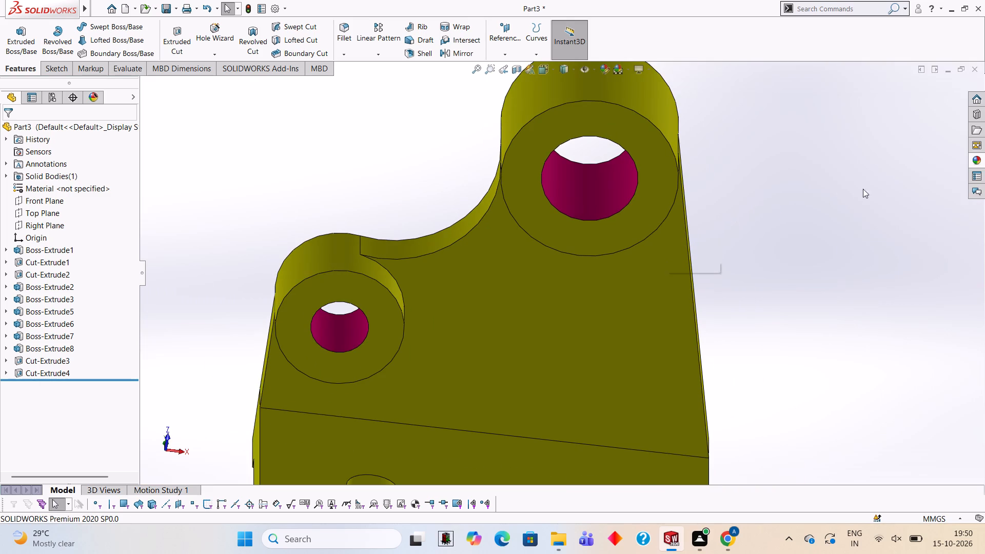
click(971, 156)
scroll(862, 330, up, 3)
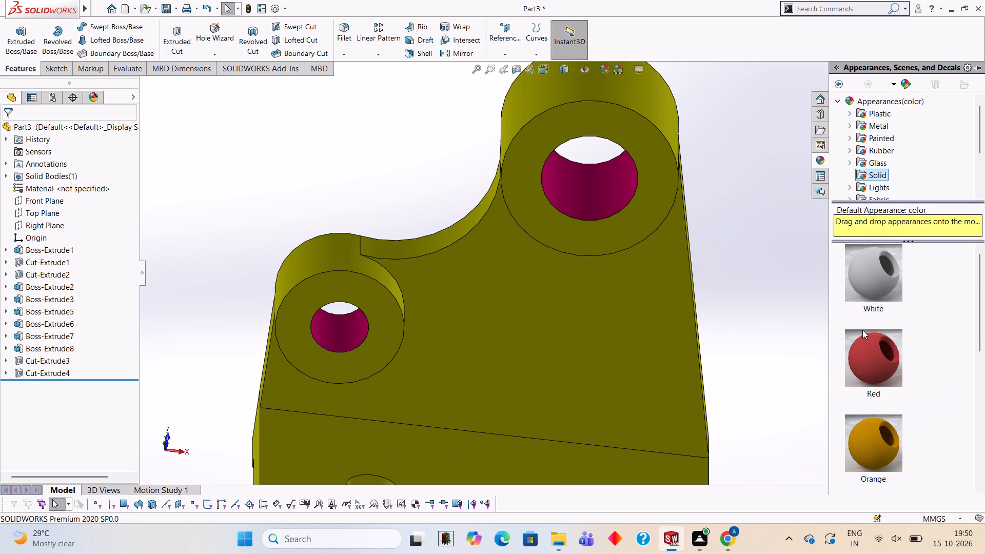
scroll(862, 330, down, 1)
scroll(873, 348, up, 1)
scroll(878, 339, down, 3)
drag(880, 284, 519, 161)
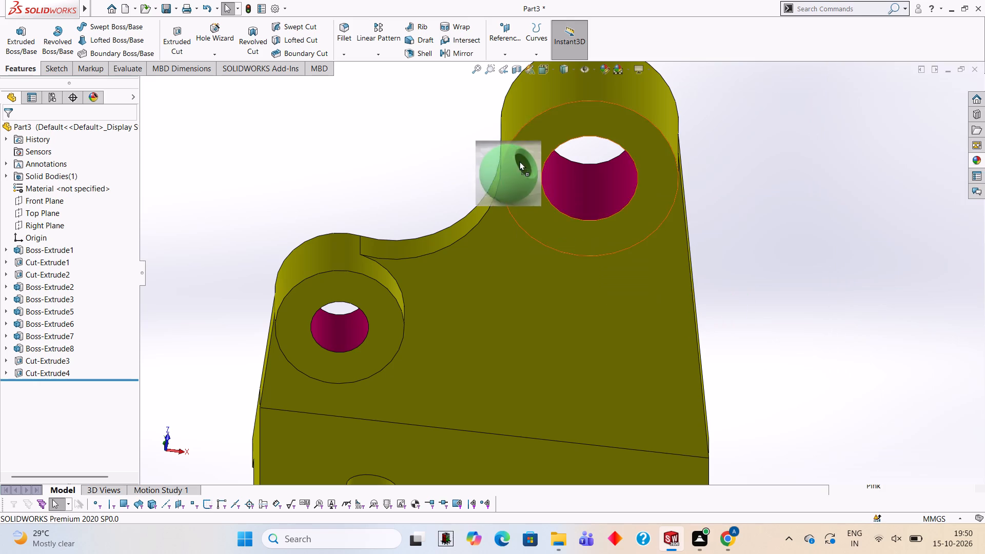
drag(519, 161, 549, 138)
click(549, 138)
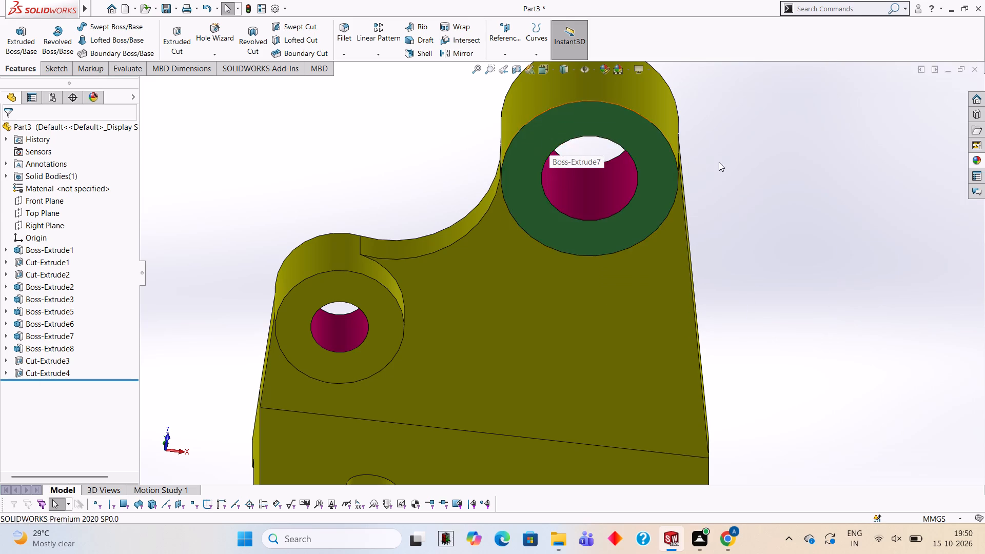
Apply the solid Green appearance to the large boss's extrude feature, covering its outer cylindrical surface.
middle_drag(632, 121, 619, 222)
scroll(629, 176, down, 1)
scroll(623, 126, up, 5)
scroll(621, 127, down, 4)
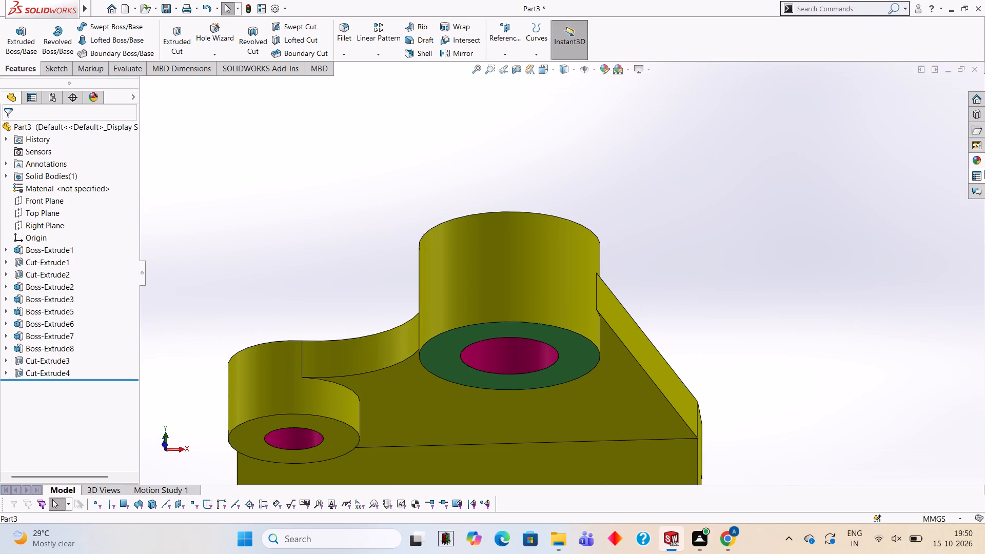
click(983, 167)
scroll(872, 380, down, 2)
scroll(873, 377, up, 1)
scroll(873, 377, down, 1)
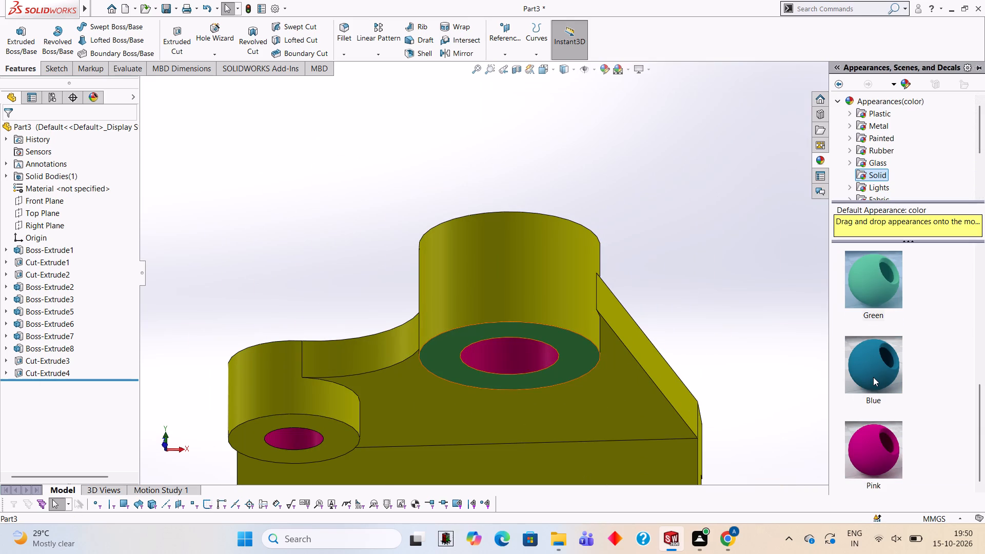
scroll(873, 377, down, 1)
drag(888, 279, 537, 261)
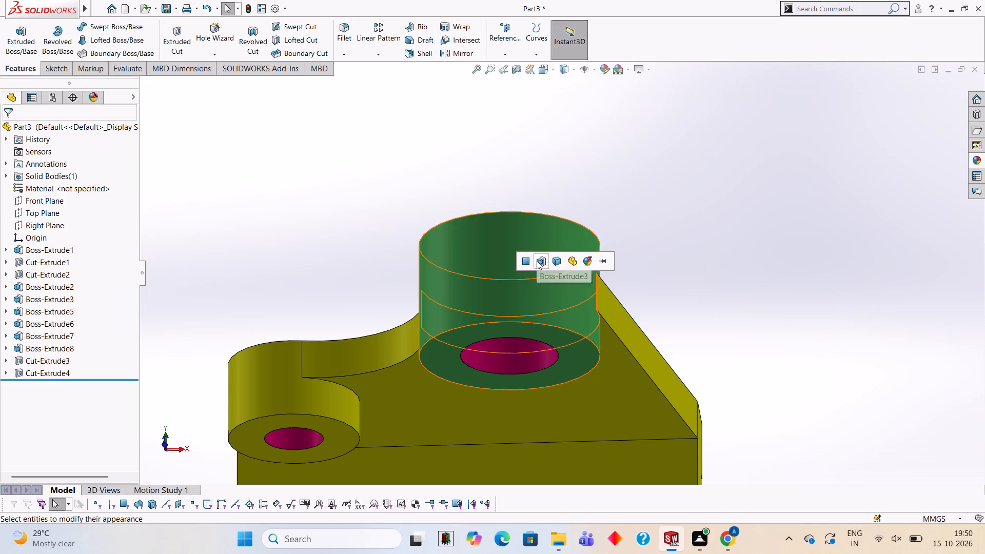
click(537, 261)
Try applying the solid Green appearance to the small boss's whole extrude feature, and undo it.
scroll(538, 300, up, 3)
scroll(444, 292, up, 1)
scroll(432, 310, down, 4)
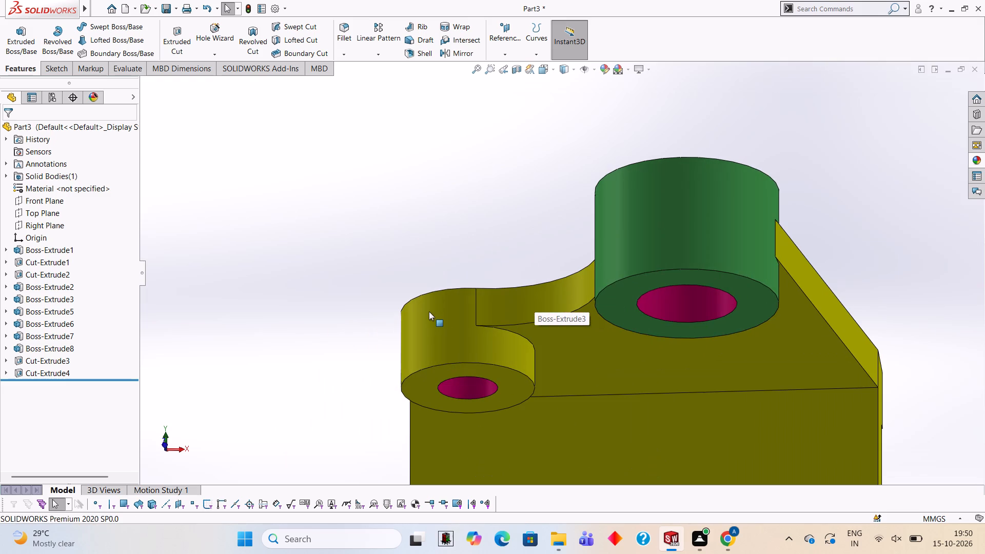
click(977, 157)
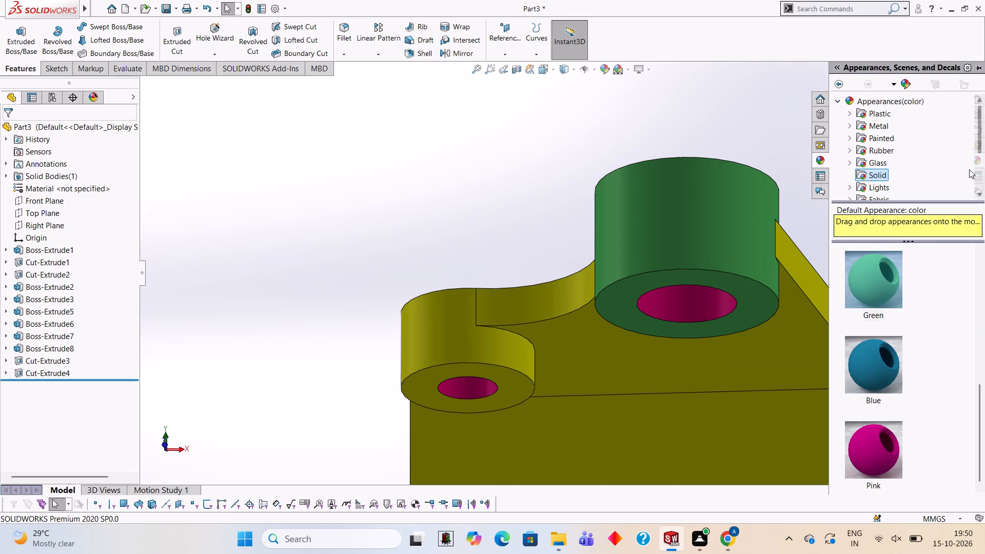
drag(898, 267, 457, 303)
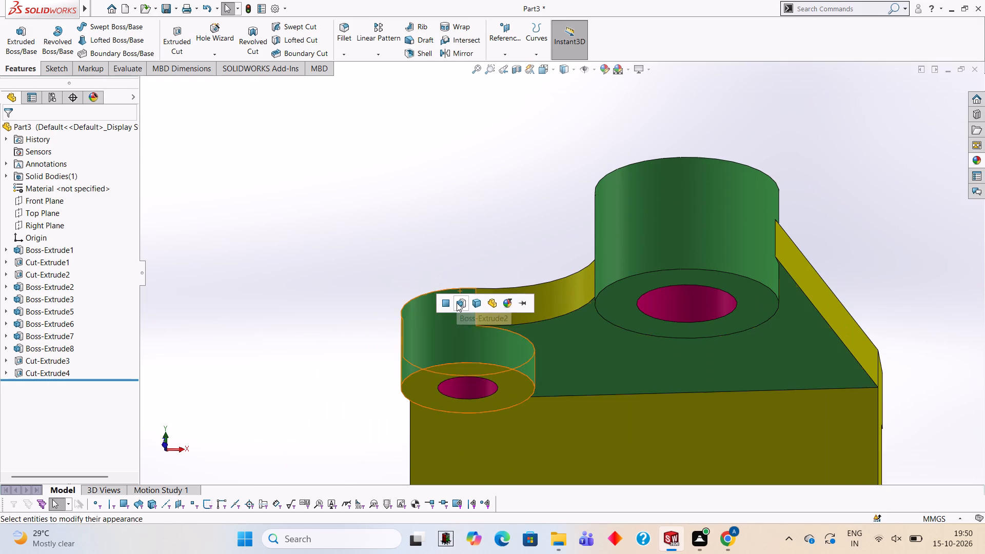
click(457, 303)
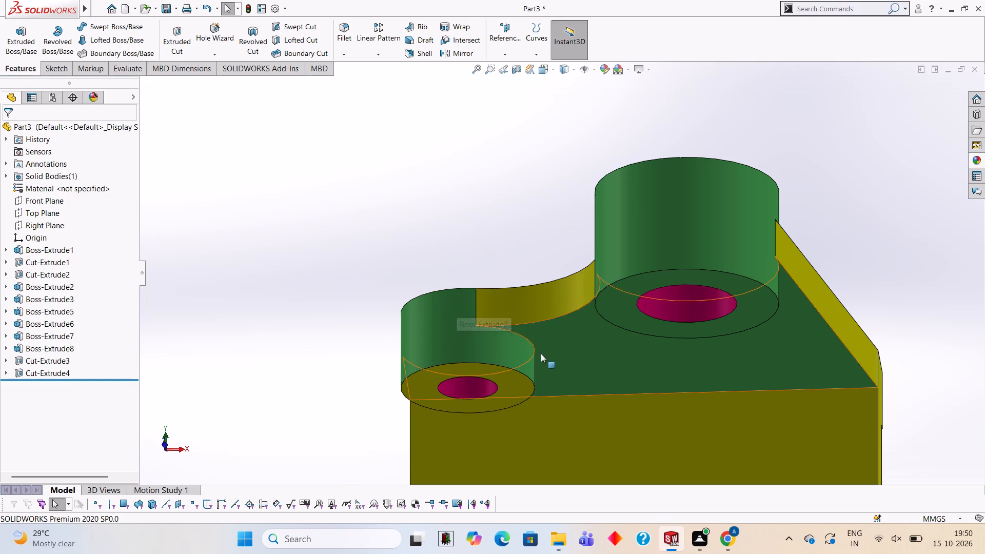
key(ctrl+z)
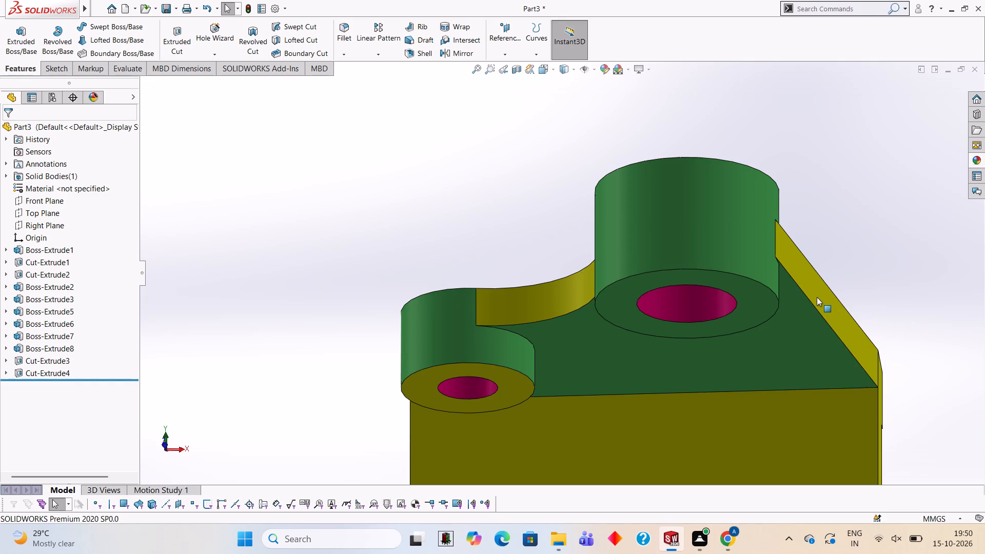
Apply the solid Green appearance to only the outer cylindrical face of the small boss.
click(979, 163)
drag(896, 294, 878, 292)
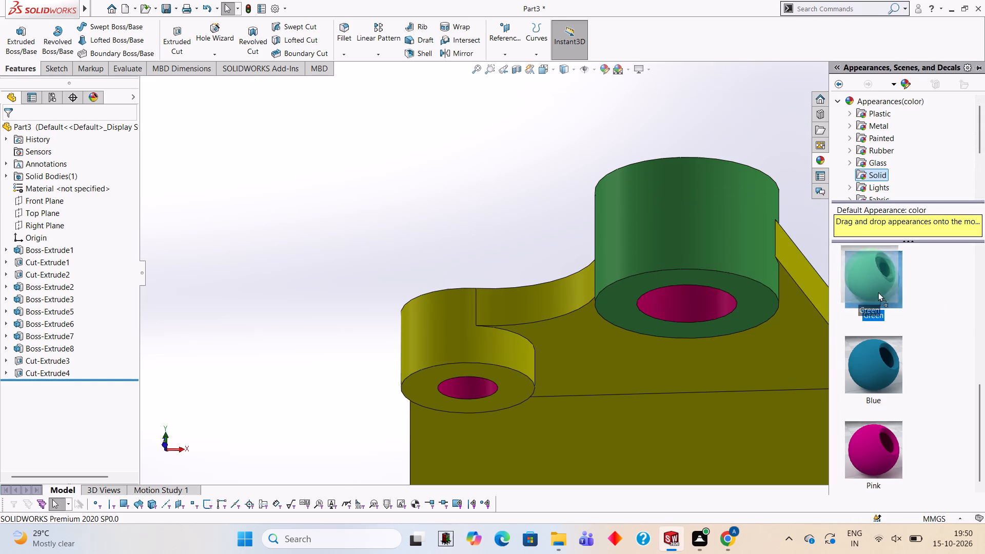
drag(878, 292, 463, 345)
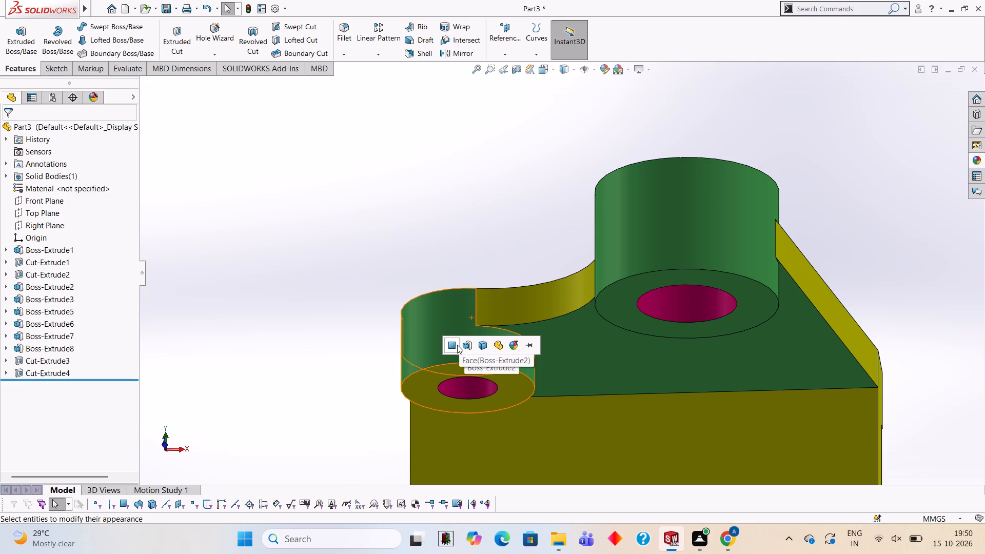
click(457, 345)
Apply the solid Green appearance to the small boss's ring-shaped underside face.
scroll(523, 363, up, 3)
middle_drag(559, 364, 615, 136)
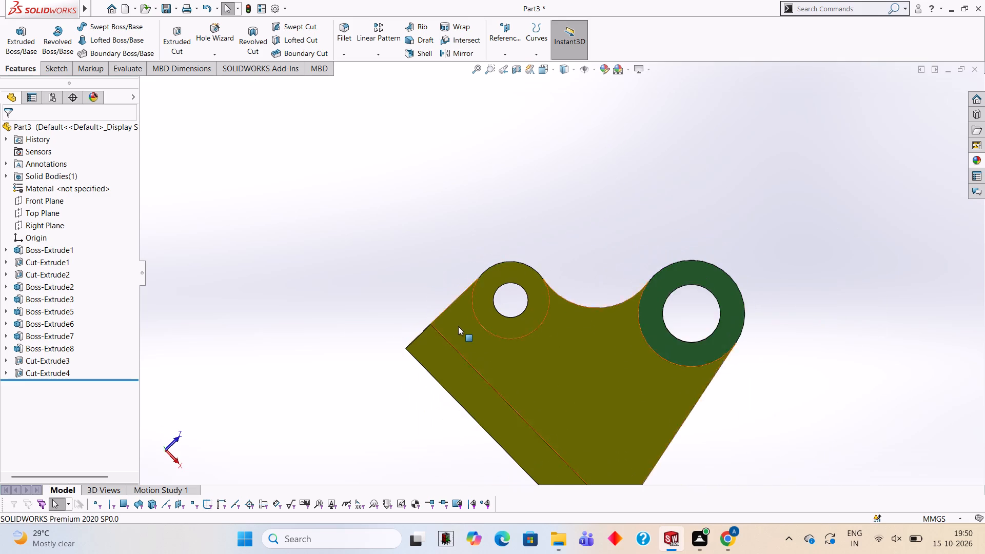
scroll(458, 326, down, 3)
middle_drag(584, 286, 582, 418)
scroll(584, 286, down, 1)
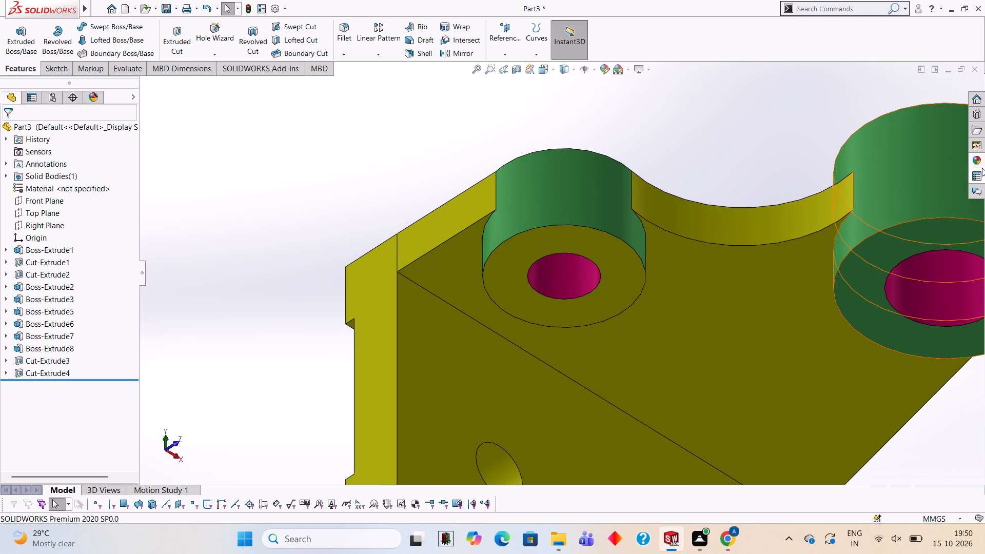
click(977, 165)
drag(876, 272, 575, 238)
click(572, 237)
Apply the solid Pink appearance to the inner face of the base hole nearer the large boss.
scroll(577, 246, up, 3)
middle_drag(577, 247, 583, 283)
scroll(565, 408, up, 1)
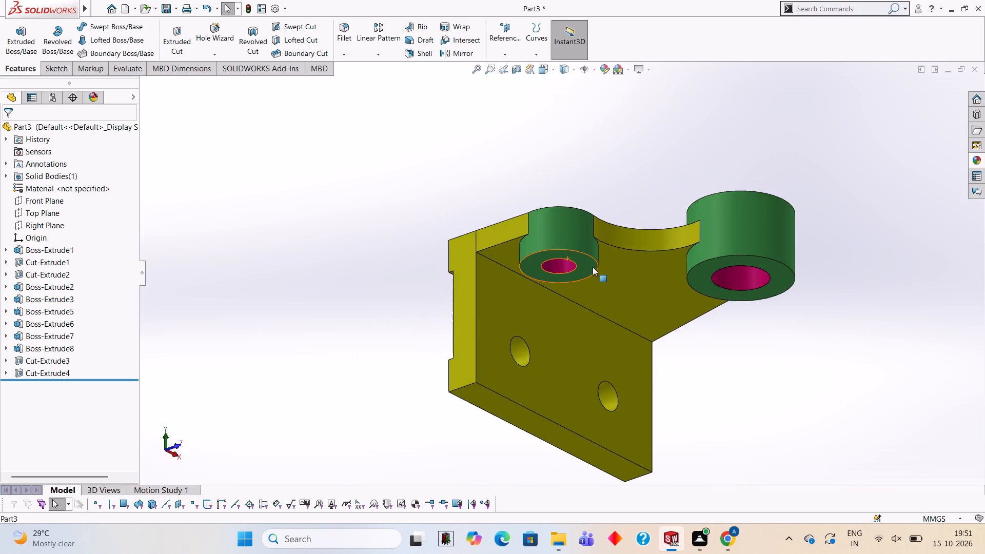
scroll(593, 267, up, 2)
middle_drag(759, 295, 672, 186)
scroll(647, 243, up, 3)
middle_drag(651, 287, 667, 263)
scroll(613, 279, down, 5)
middle_drag(618, 335, 628, 413)
scroll(613, 377, down, 3)
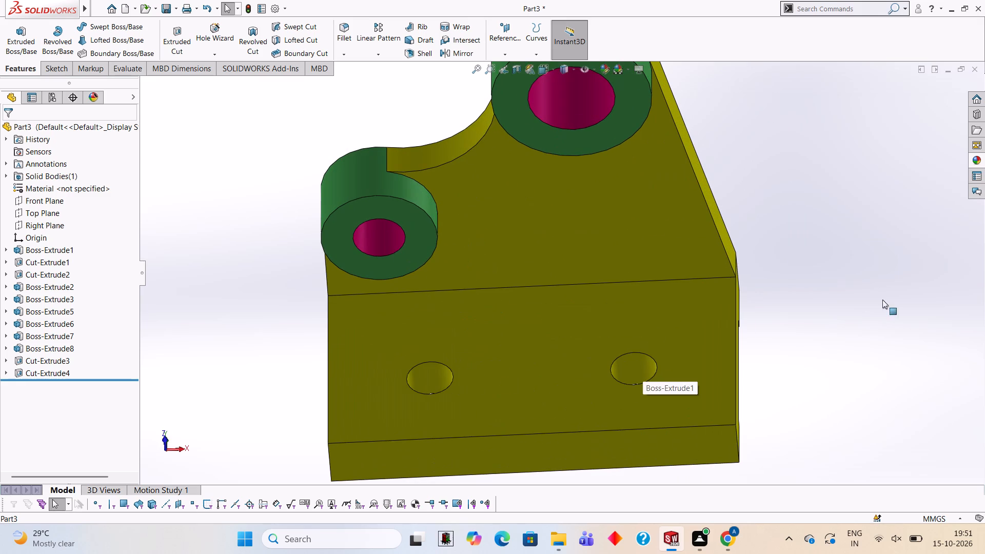
click(974, 163)
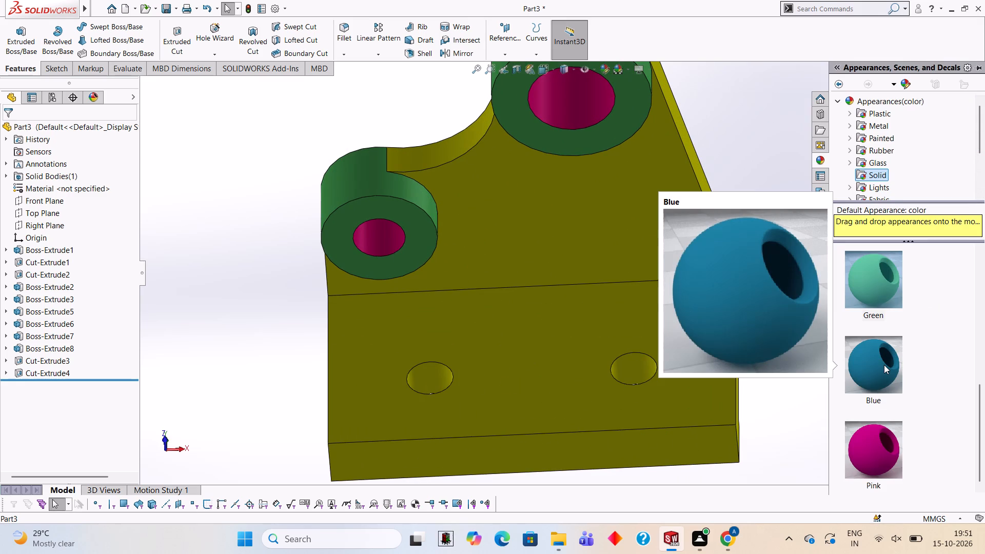
scroll(865, 311, down, 1)
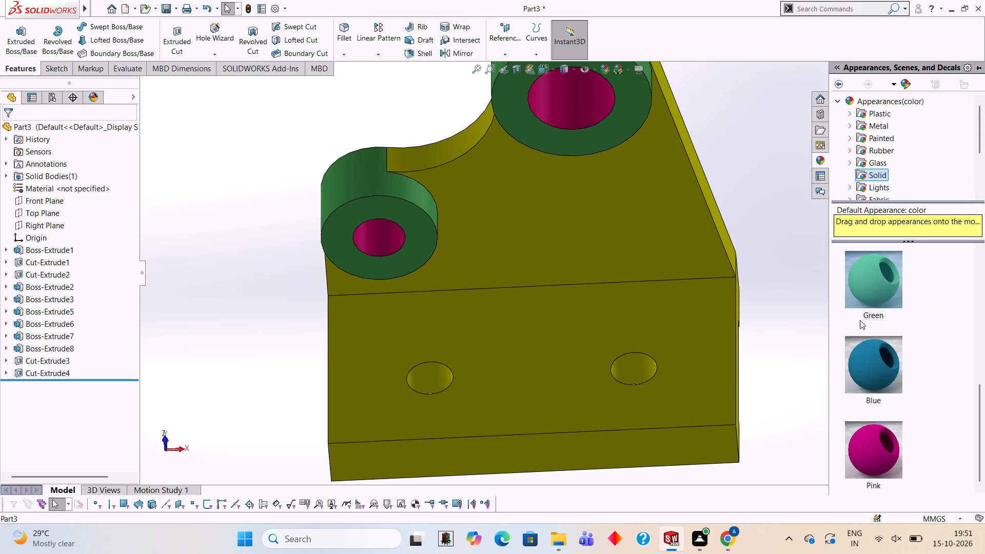
scroll(860, 320, down, 1)
drag(885, 439, 647, 349)
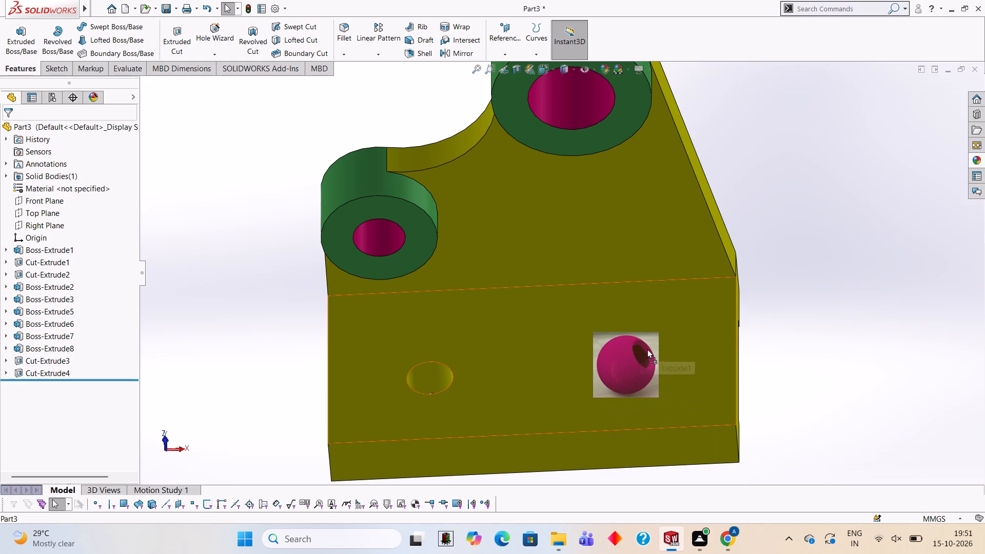
drag(647, 349, 637, 366)
click(637, 366)
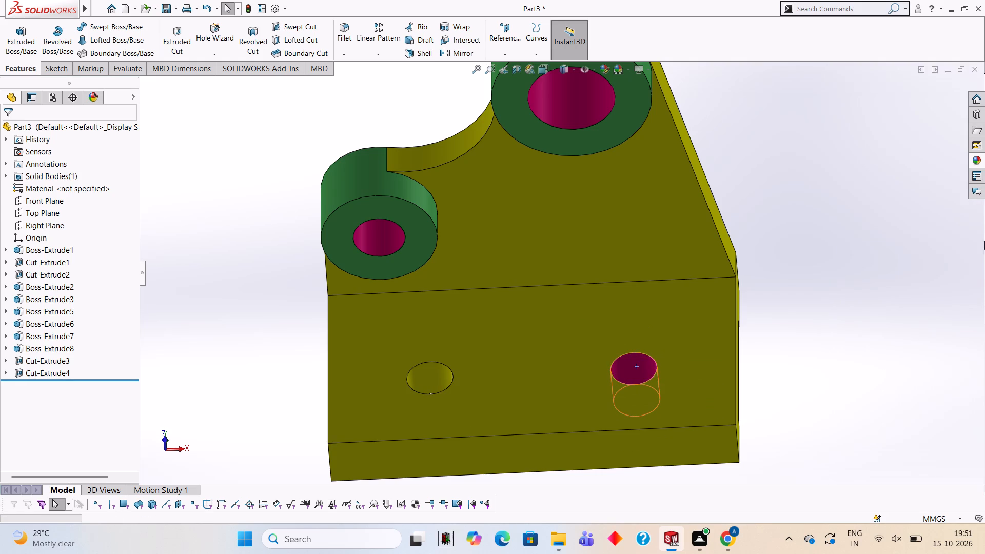
Apply the solid Pink appearance to the inner face of the base hole nearer the small boss.
click(979, 151)
click(979, 157)
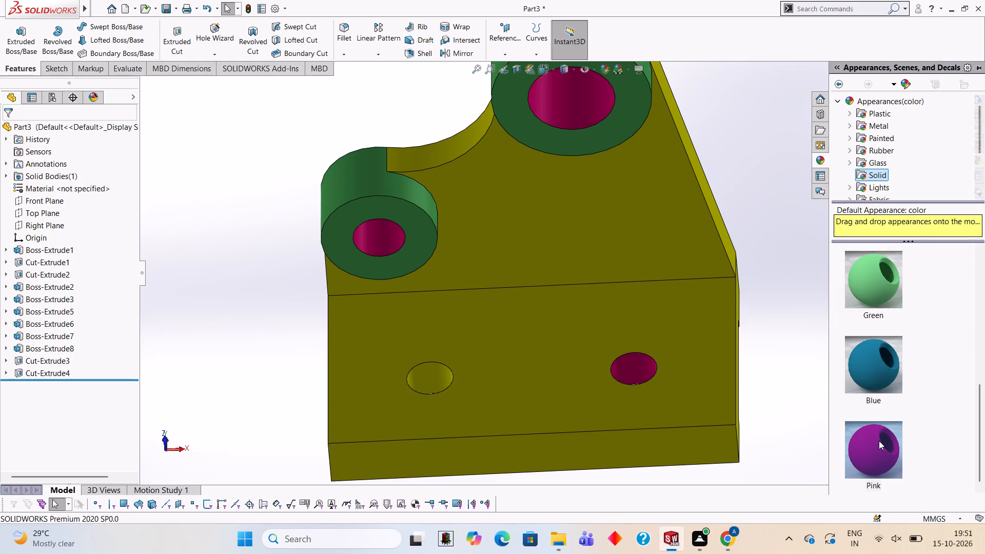
drag(879, 441, 429, 363)
click(428, 367)
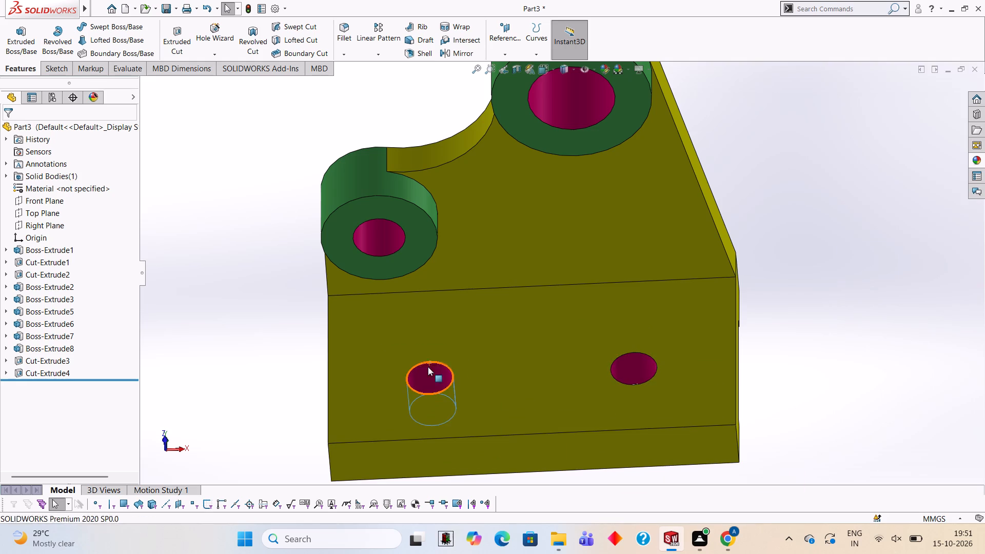
scroll(481, 357, up, 4)
key(Escape)
Examine the coloured bracket from several angles, checking the bosses, bores, web and base holes.
scroll(839, 246, up, 3)
scroll(751, 261, down, 2)
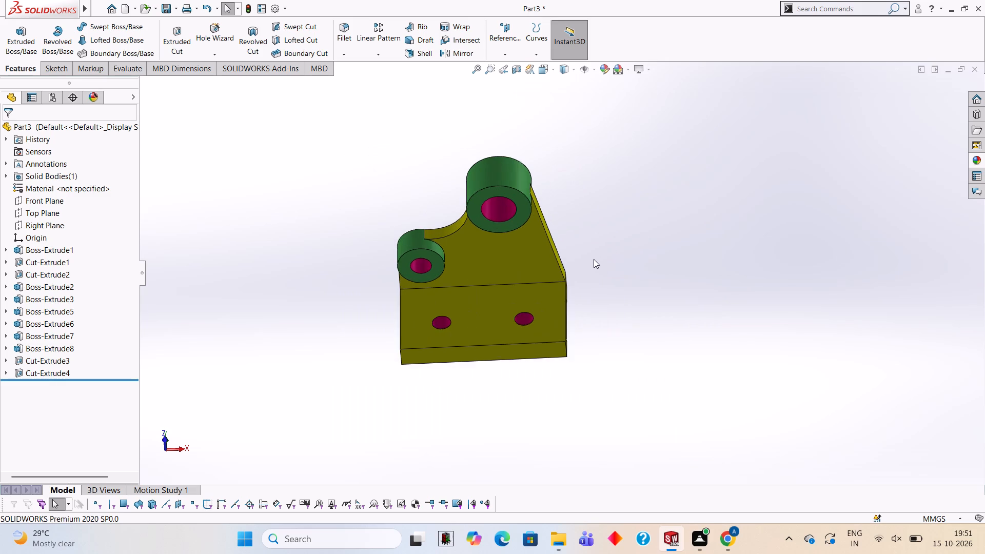
scroll(594, 259, down, 2)
middle_drag(381, 298, 387, 197)
scroll(410, 252, down, 1)
scroll(410, 255, up, 3)
scroll(415, 264, down, 1)
middle_drag(437, 275, 465, 414)
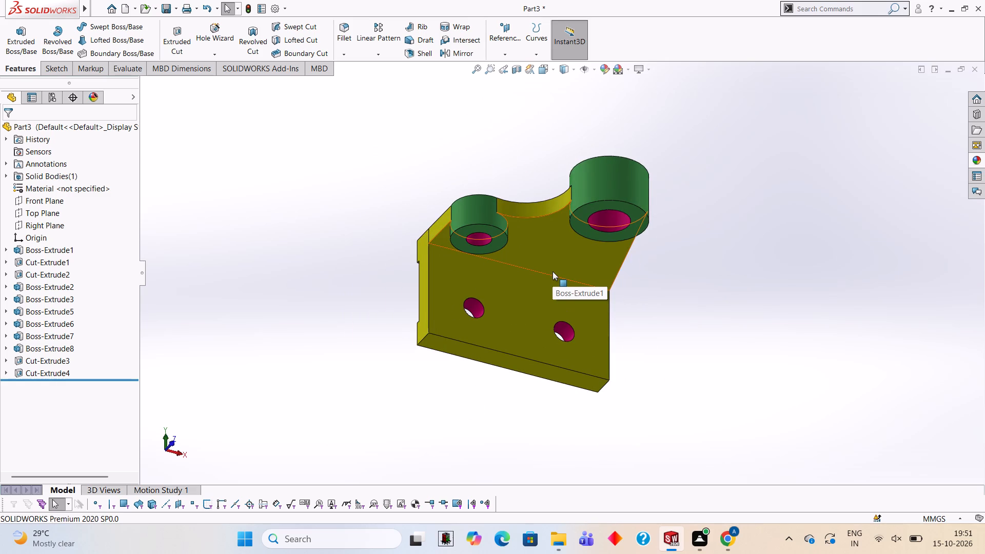
scroll(553, 264, up, 3)
scroll(553, 264, down, 3)
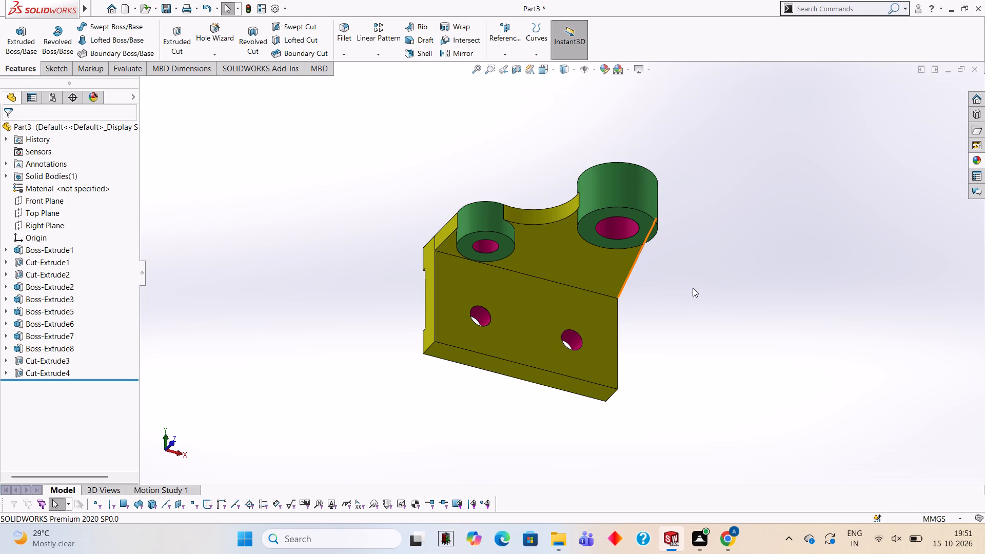
scroll(665, 292, up, 2)
scroll(651, 287, down, 2)
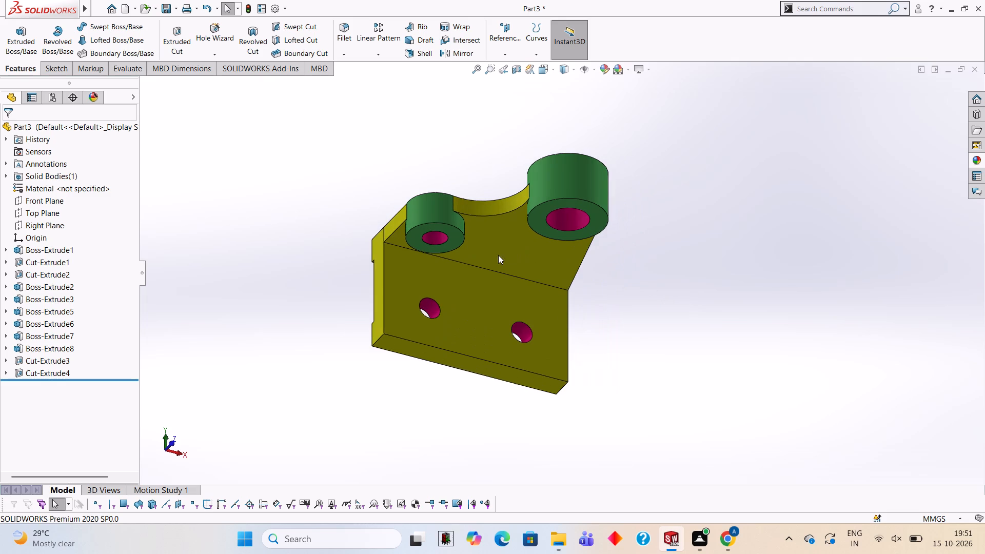
scroll(425, 276, up, 2)
scroll(370, 269, down, 3)
scroll(707, 304, up, 1)
scroll(705, 304, down, 2)
scroll(676, 281, up, 2)
scroll(625, 247, up, 1)
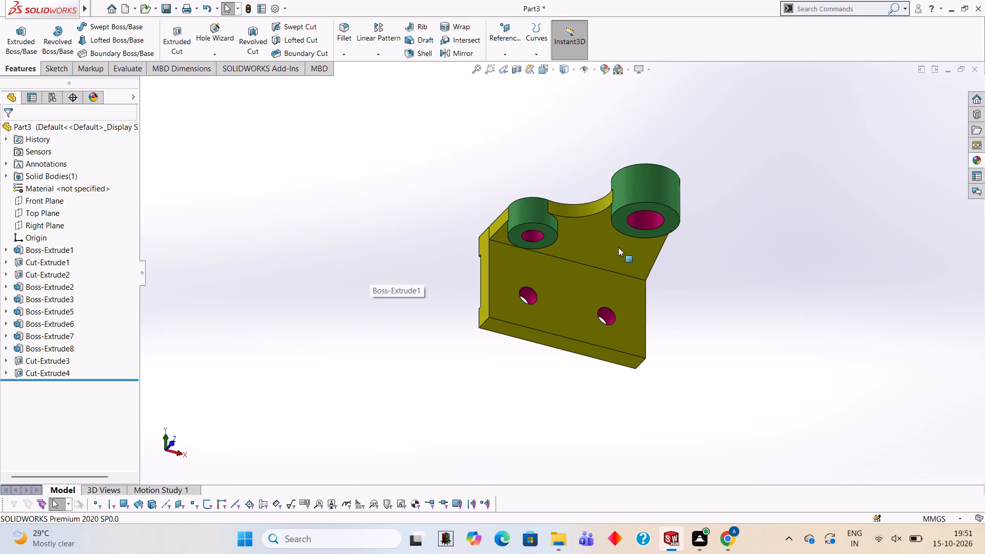
scroll(610, 248, down, 3)
scroll(539, 200, up, 2)
scroll(538, 200, down, 2)
scroll(620, 288, up, 3)
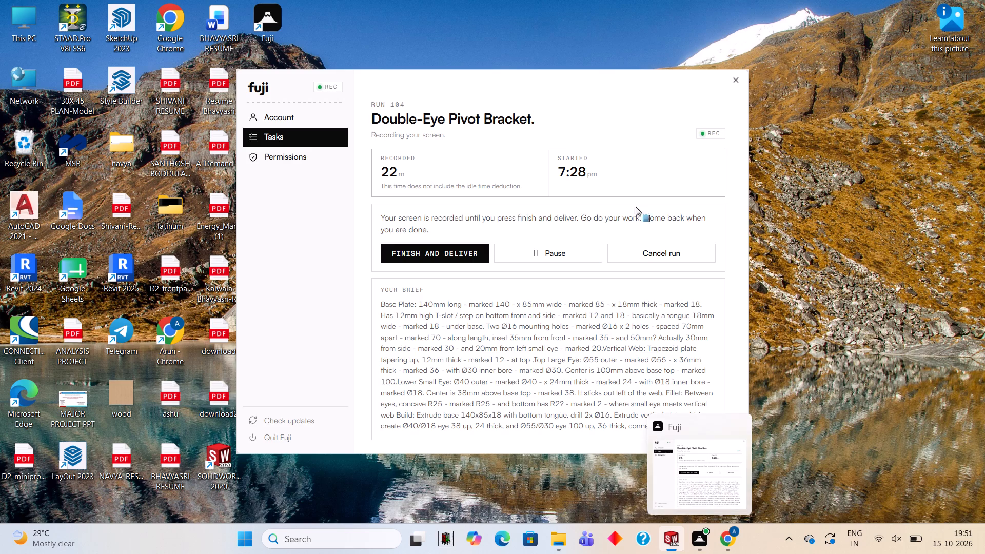
scroll(609, 269, up, 1)
scroll(609, 270, down, 1)
middle_drag(640, 286, 621, 220)
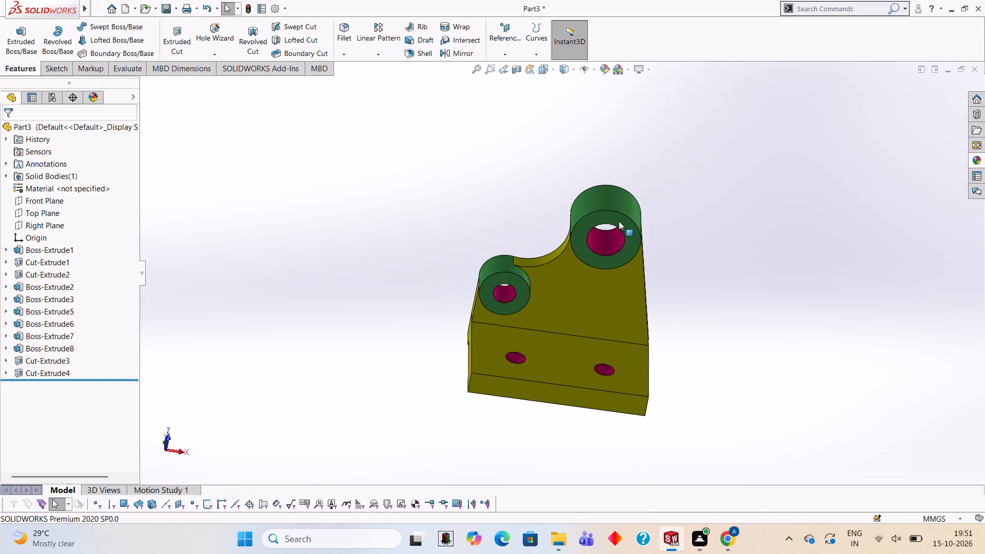
Save the part in the Documents folder as a SOLIDWORKS Part named DOUBLE EYE PIVOT BRACKET.
key(ctrl+s)
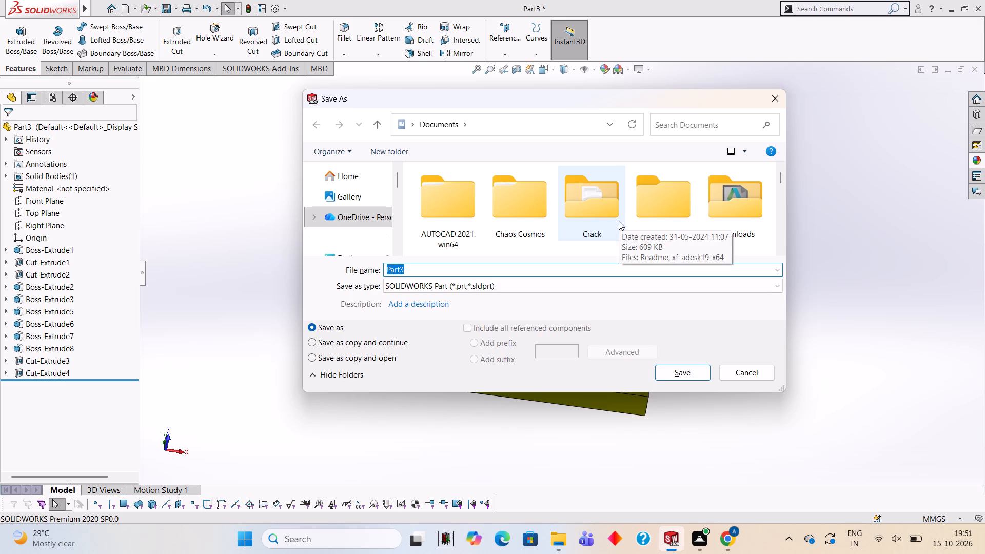
key(d)
text(OUBLE)
key(space)
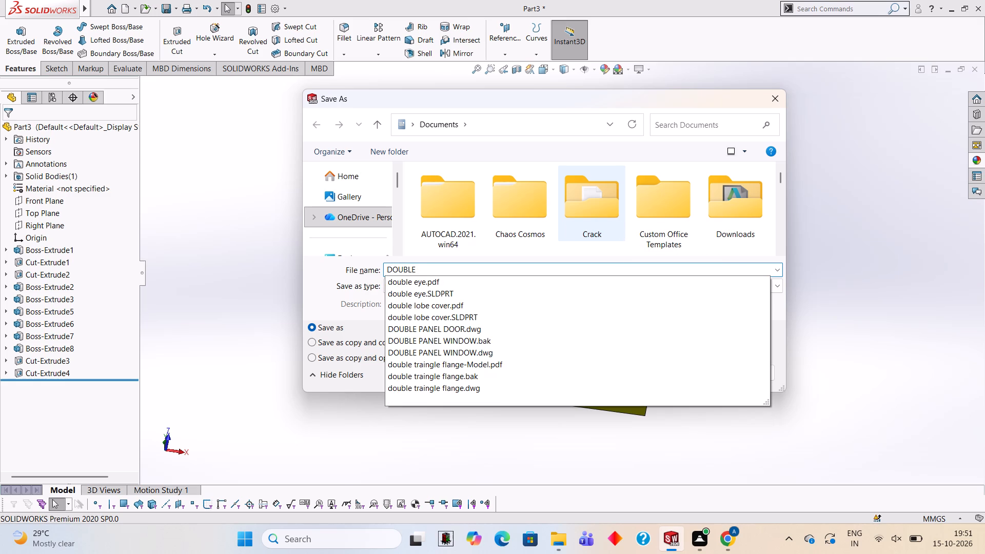
text(GYE)
key(space)
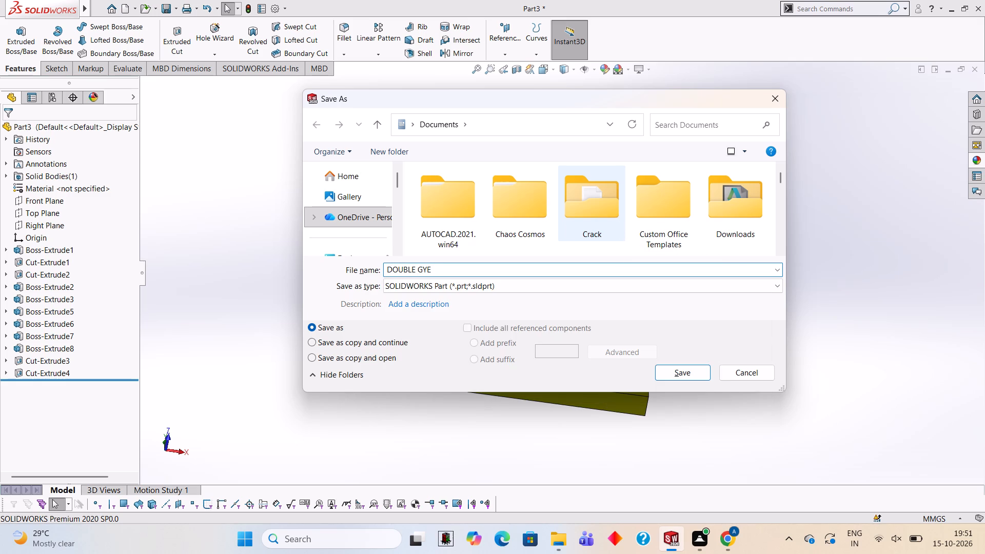
key(BackSpace)
key(BackSpace)
key(BackSpace)
key(BackSpace)
key(BackSpace)
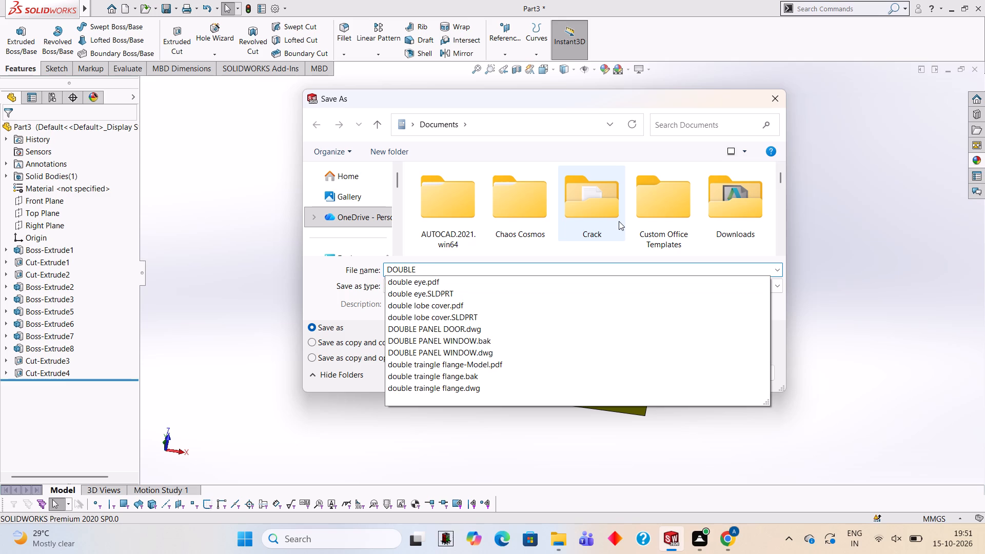
key(space)
text(EYE)
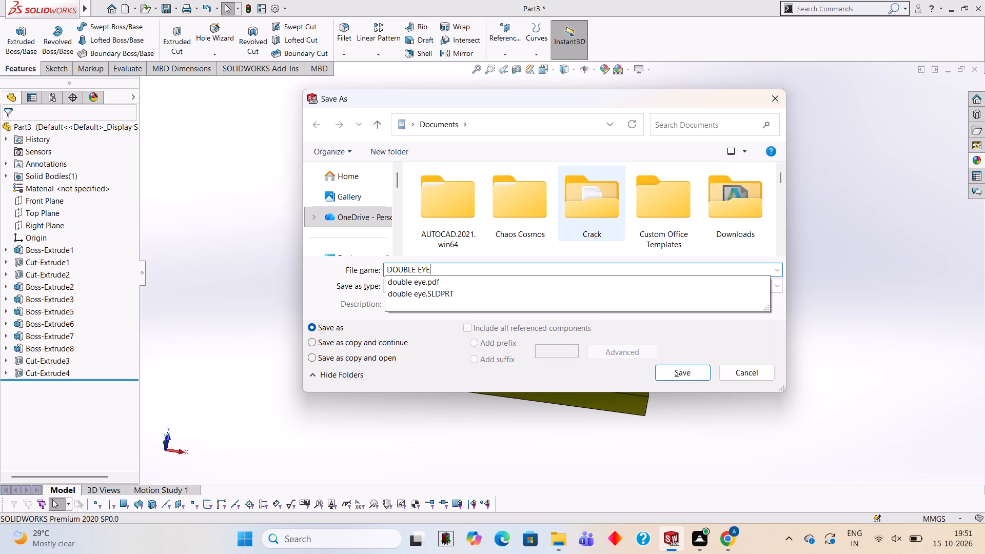
key(space)
text(OI)
key(v)
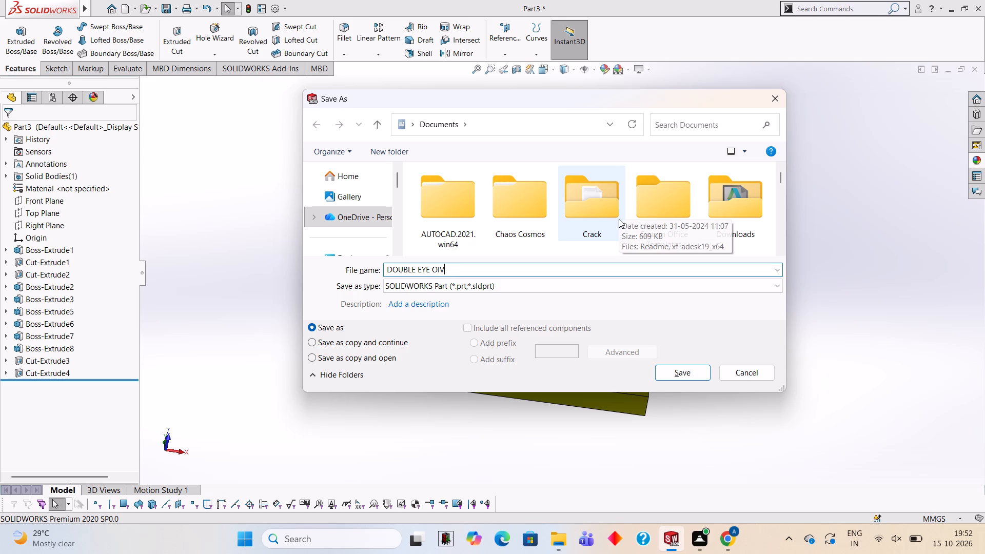
text(OT)
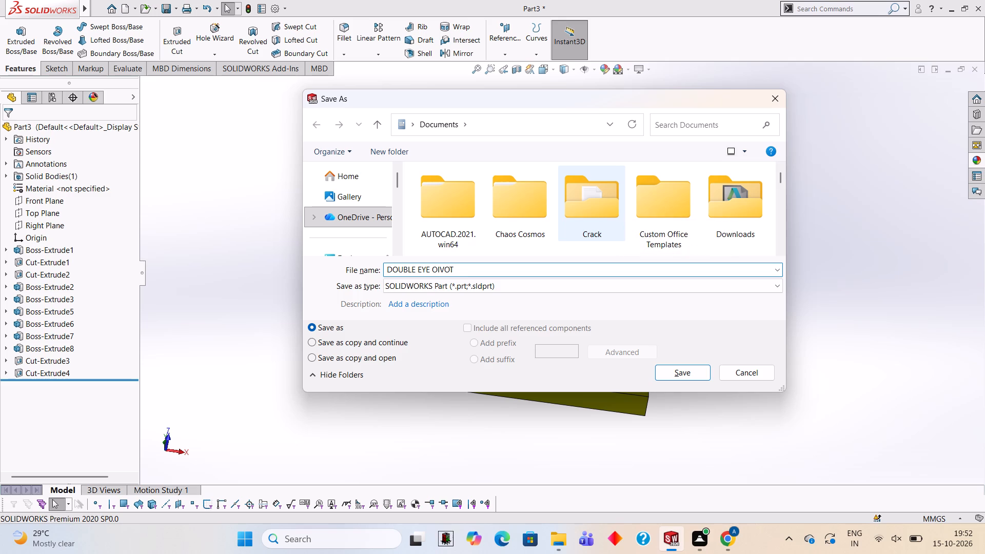
key(space)
key(BackSpace)
key(BackSpace)
key(BackSpace)
key(BackSpace)
key(BackSpace)
key(BackSpace)
key(p)
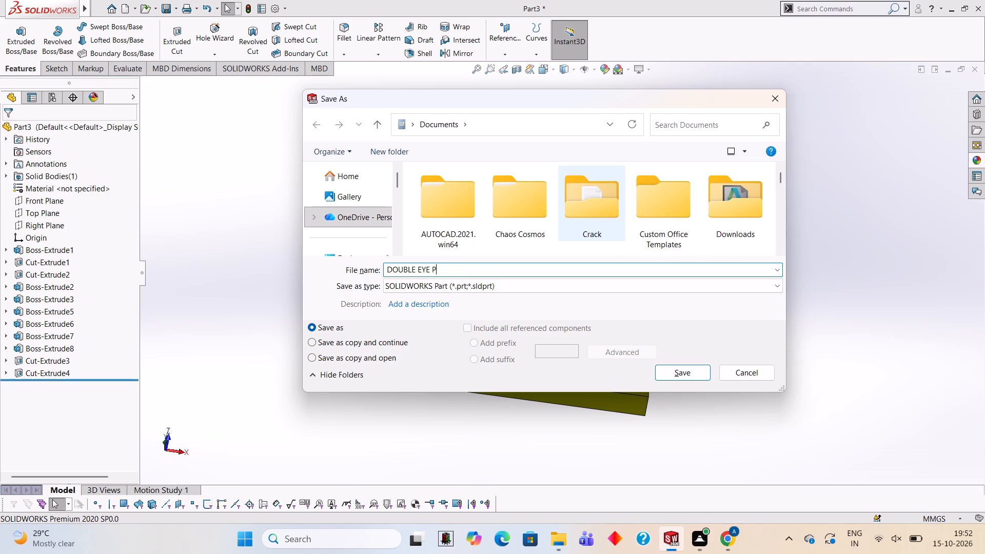
text(IVO)
key(t)
key(space)
key(b)
text(RACKE)
text(T)
key(space)
click(686, 375)
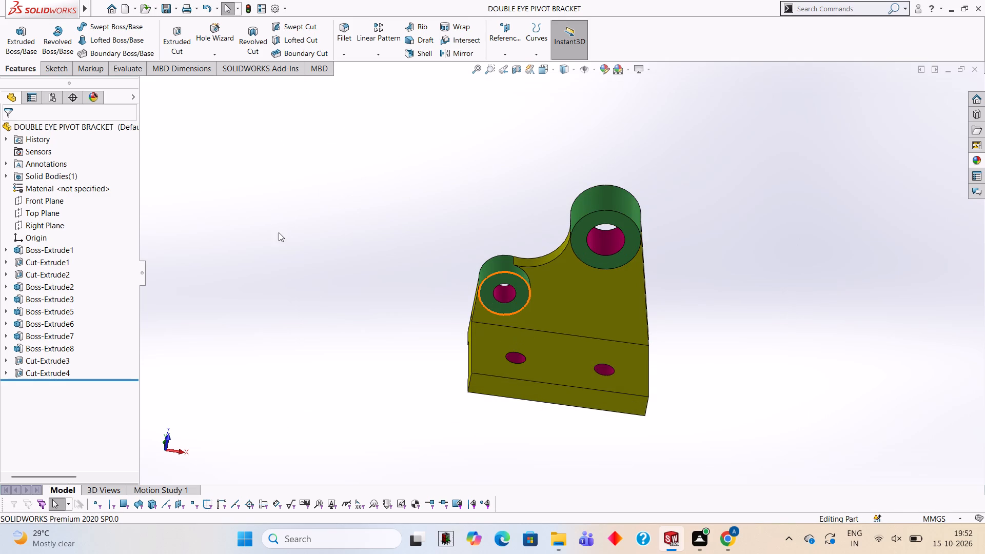
Save a PDF copy of the bracket in the Documents folder under the same name, DOUBLE EYE PIVOT BRACKET.
click(176, 14)
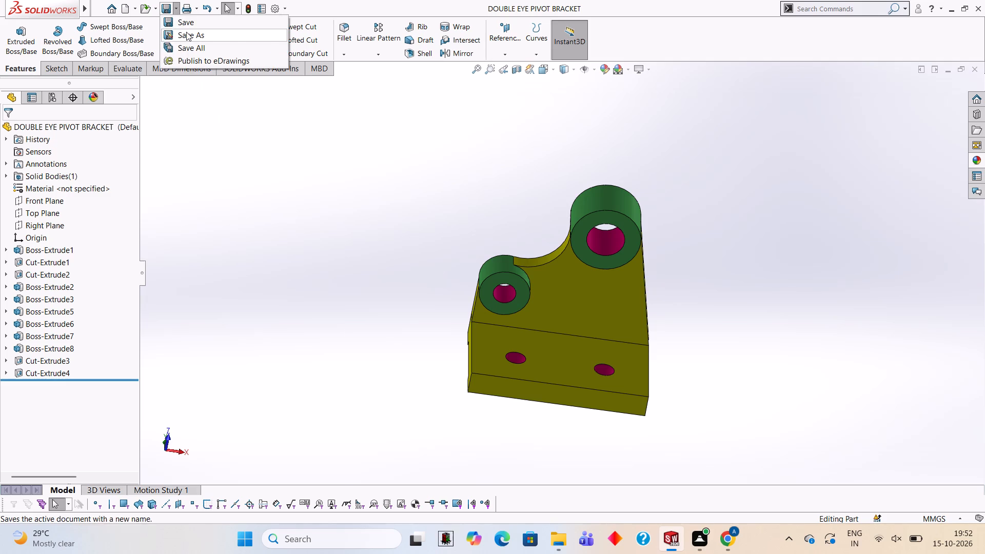
click(186, 32)
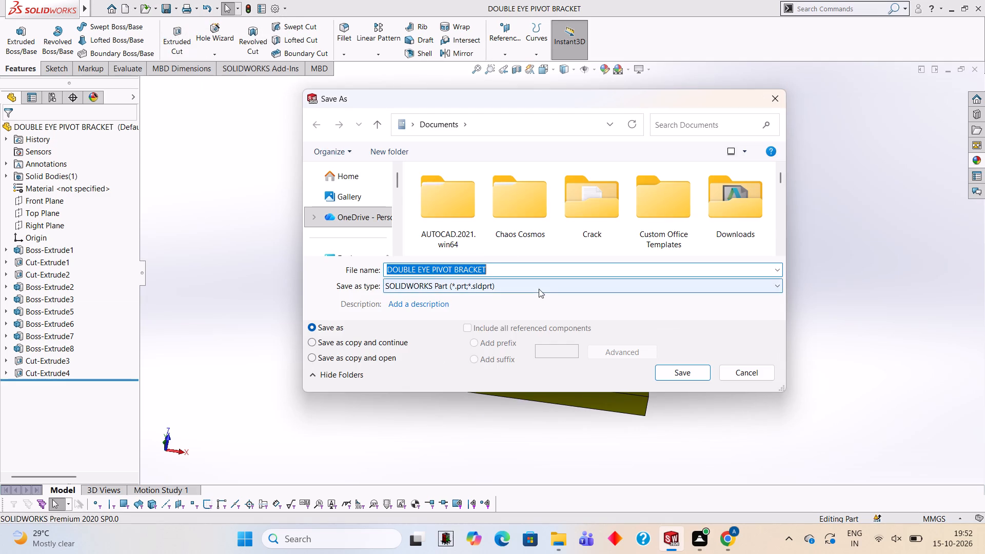
click(539, 289)
click(473, 80)
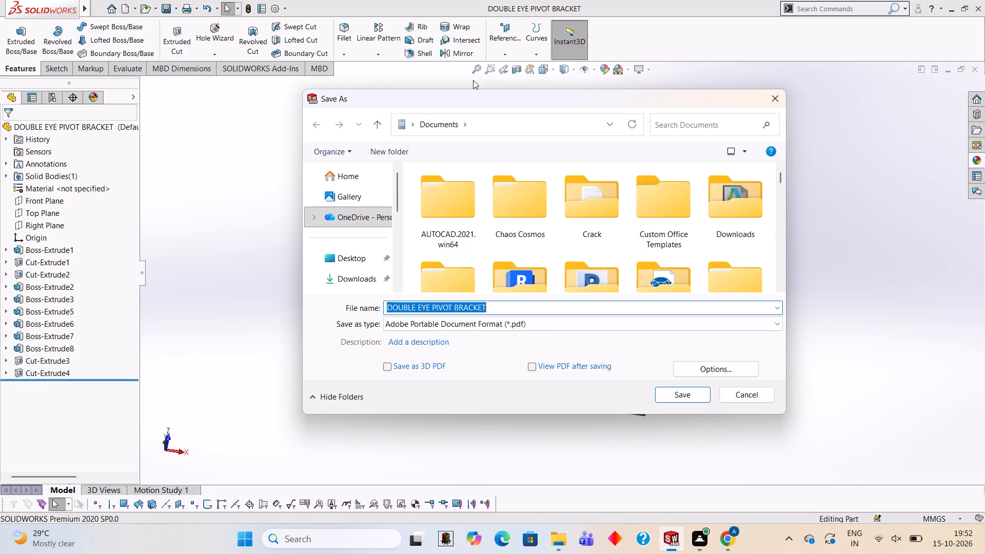
click(691, 397)
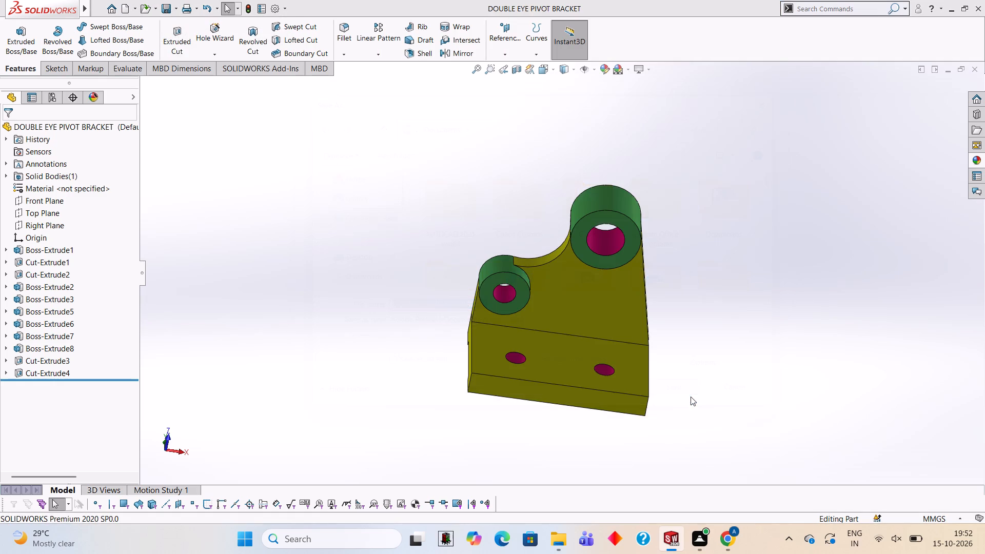